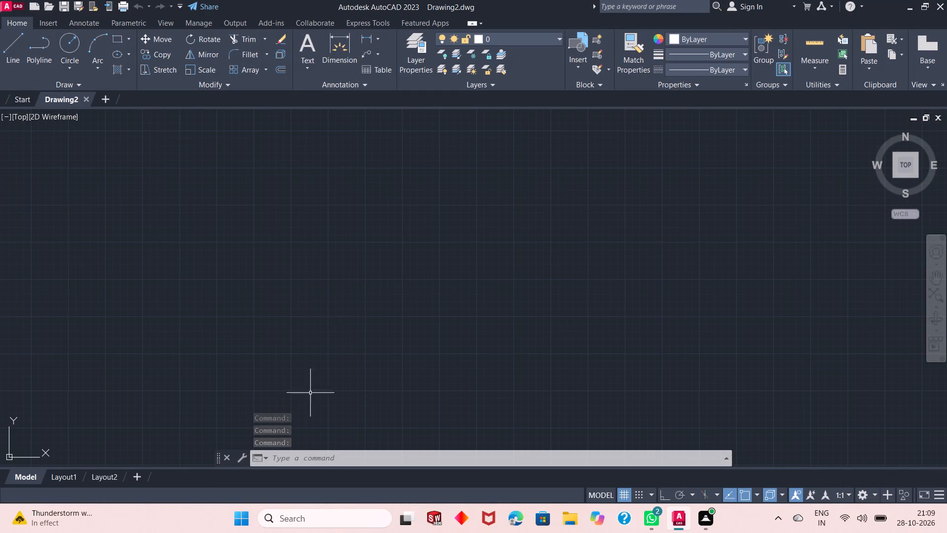
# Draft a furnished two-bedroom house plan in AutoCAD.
# Turn on command log file recording with LOGFILEON.
pyautogui.click(290, 457)
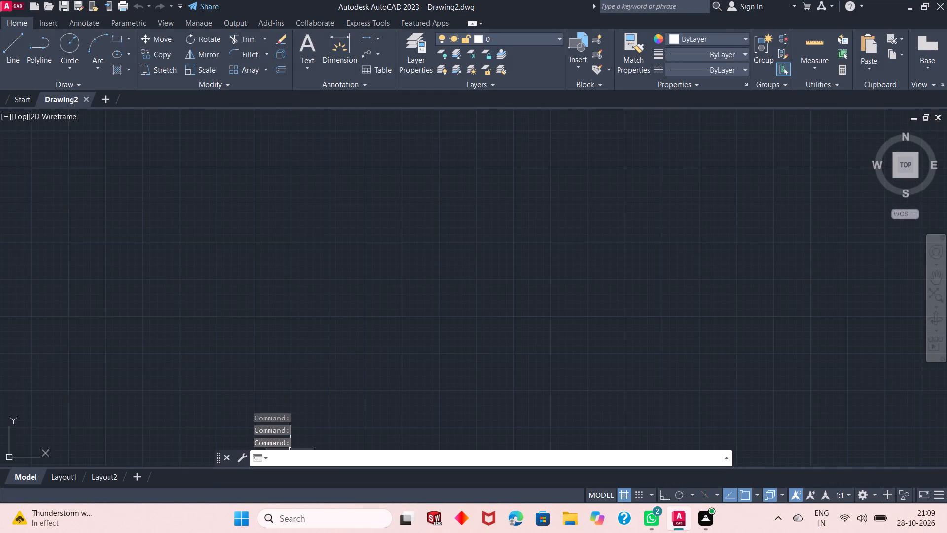
pyautogui.write('log')
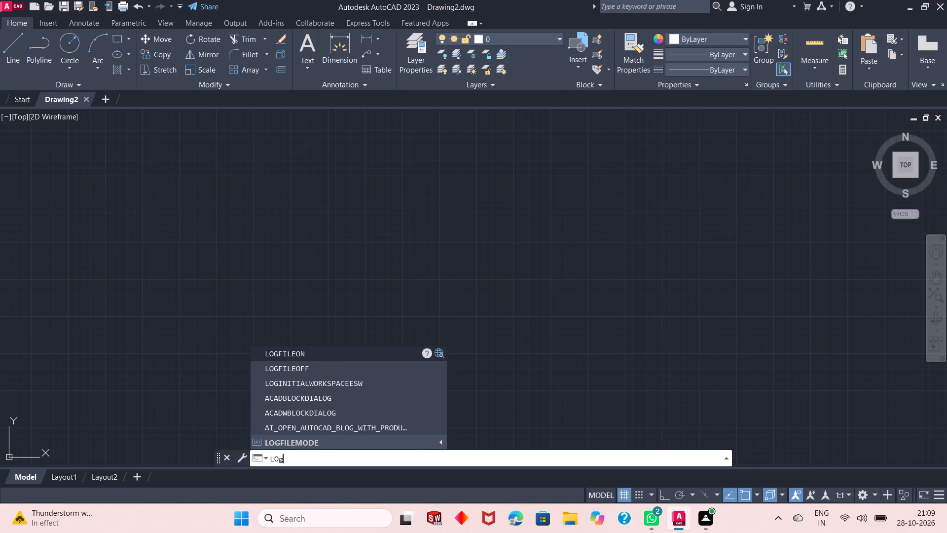
pyautogui.click(348, 359)
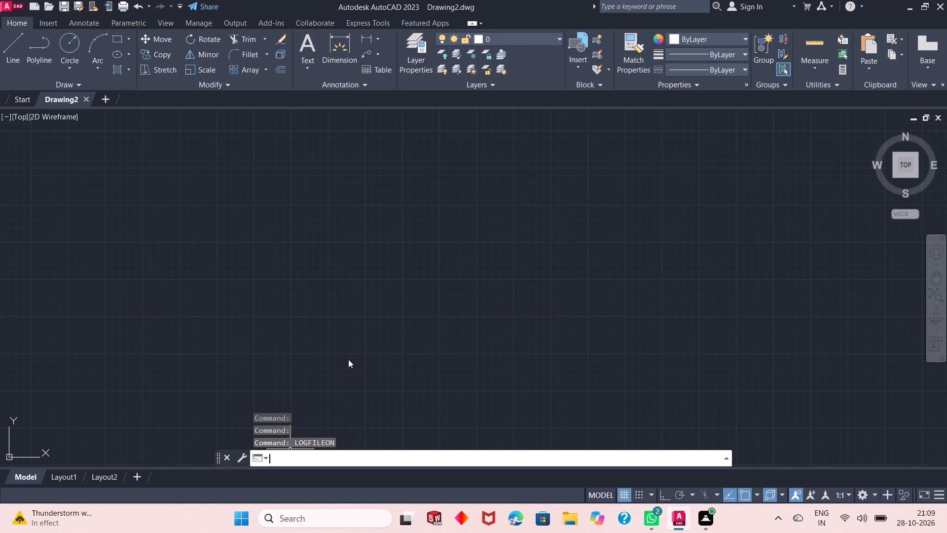
# Set the model space limits with lower left corner 0,0 and upper right corner 100,100.
pyautogui.write('lim')
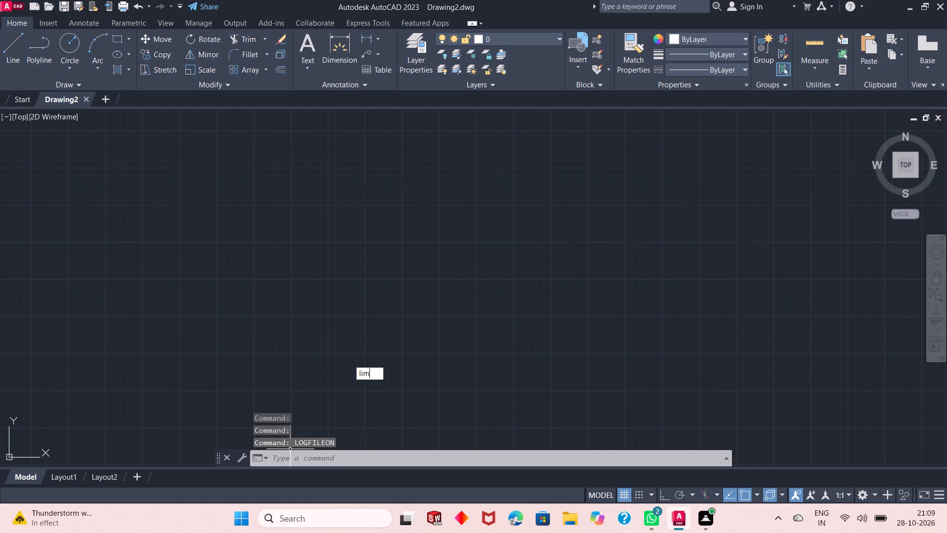
pyautogui.press('Return')
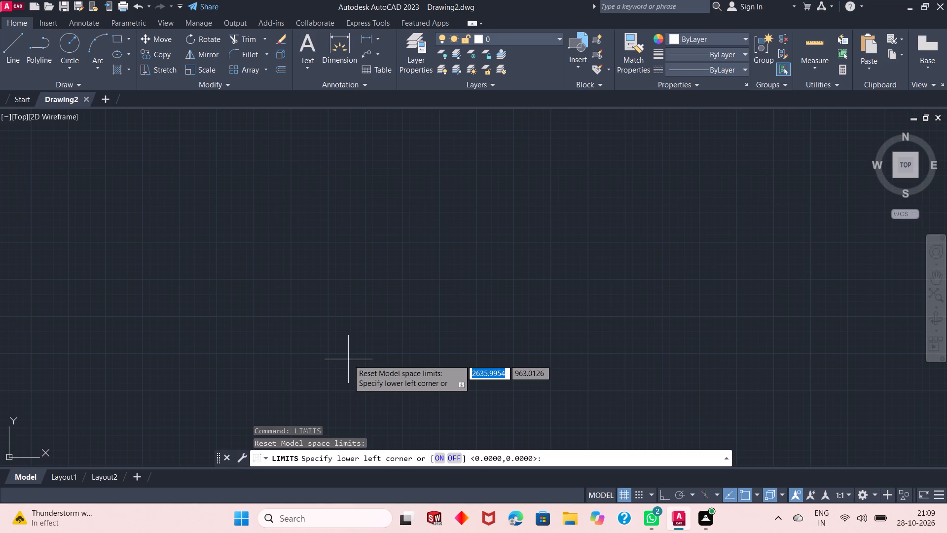
pyautogui.write('0,0')
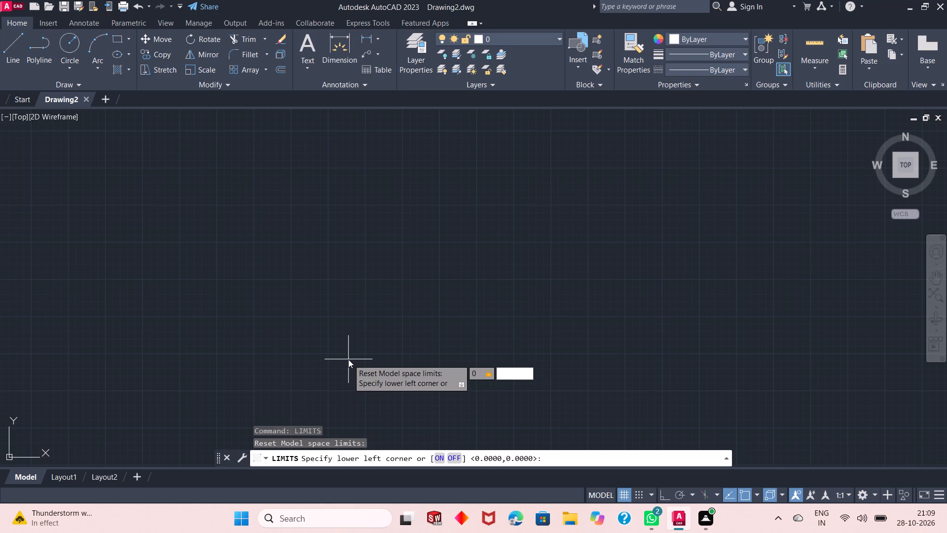
pyautogui.press('Return')
pyautogui.write('100,')
pyautogui.write('100')
pyautogui.press('Return')
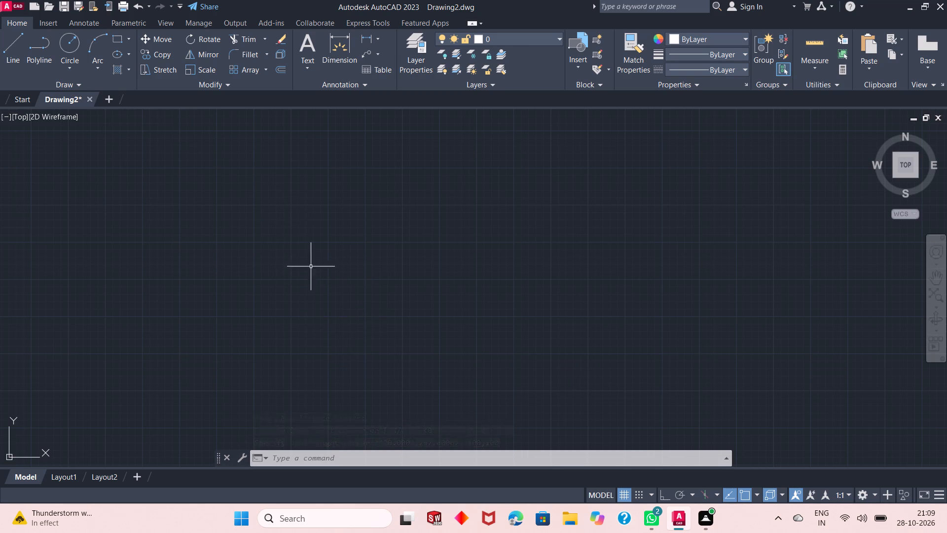
# Configure the drawing units to Engineering length type, precision 0'-0" and Inches as the insertion scale.
pyautogui.write('un')
pyautogui.press('Return')
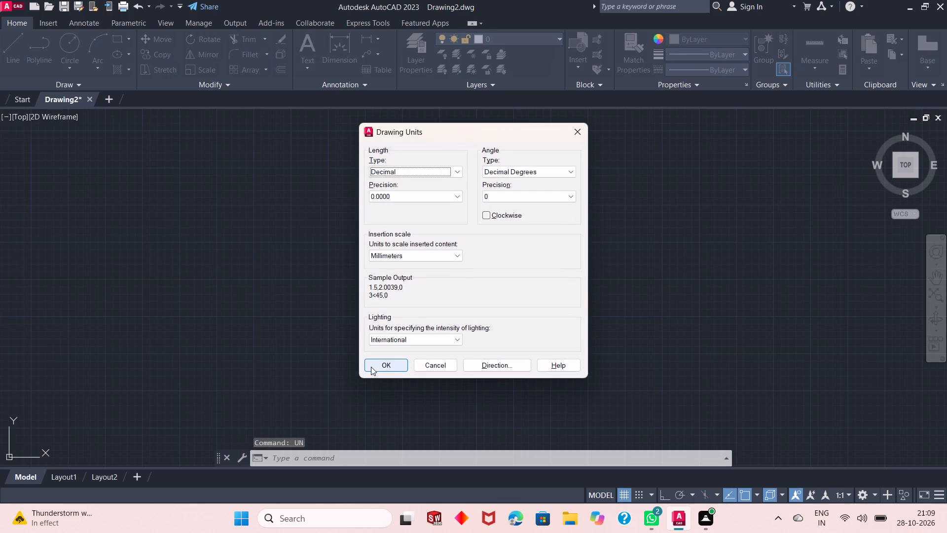
pyautogui.click(457, 170)
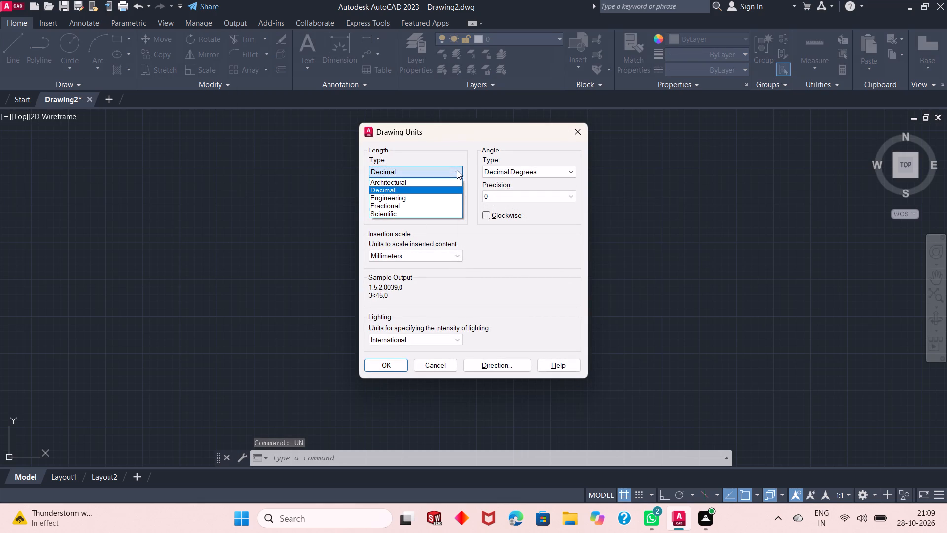
pyautogui.click(426, 199)
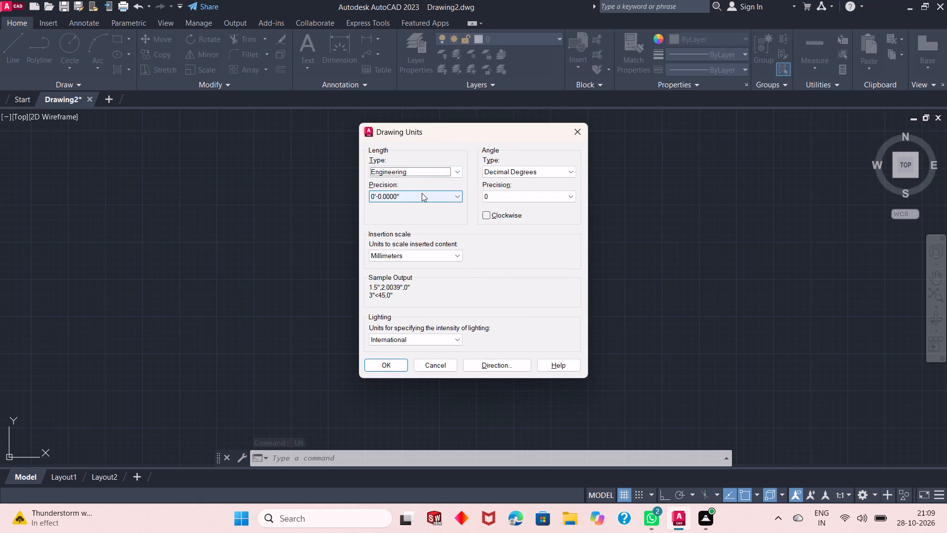
pyautogui.click(421, 193)
pyautogui.click(407, 207)
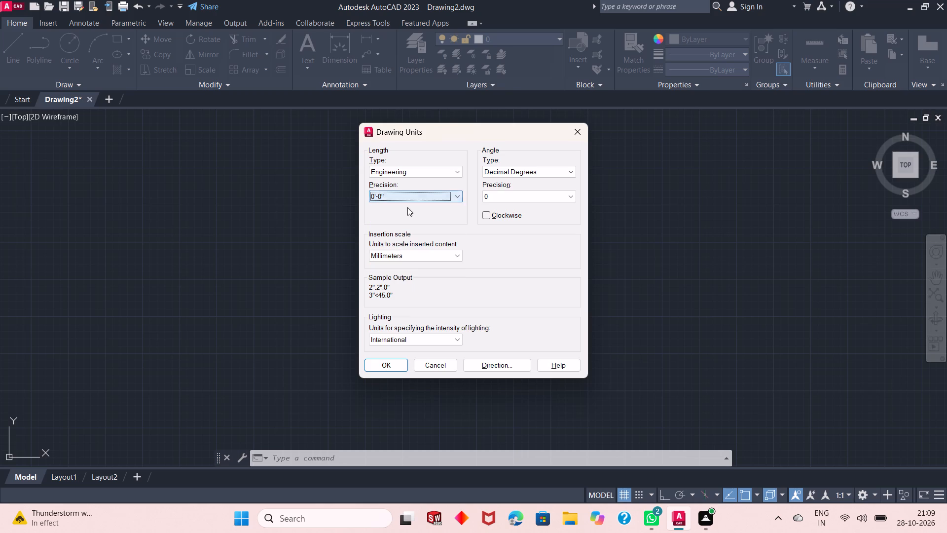
pyautogui.click(404, 254)
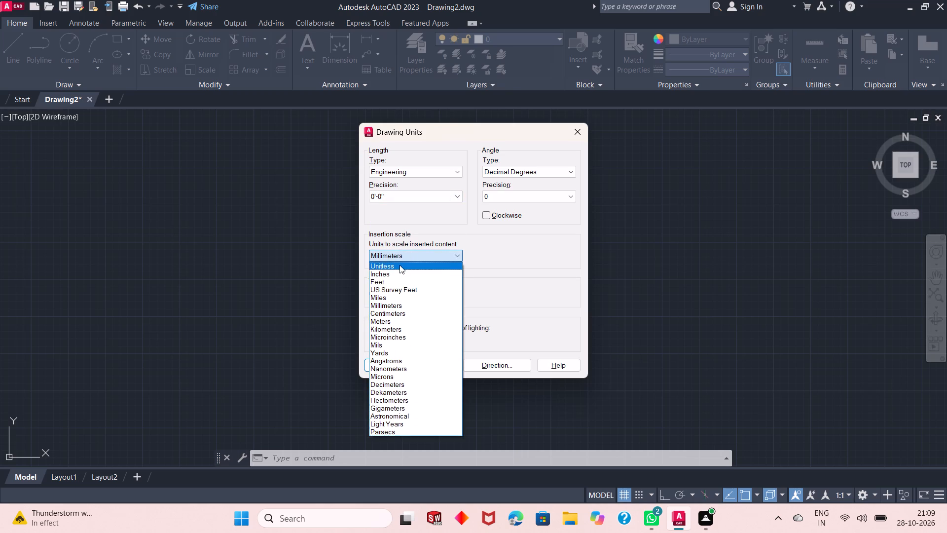
pyautogui.click(396, 273)
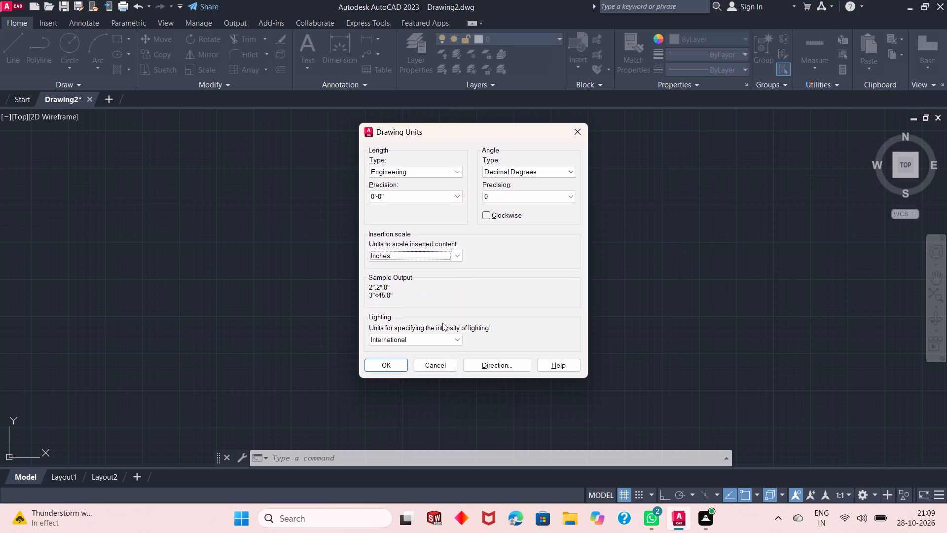
pyautogui.click(395, 365)
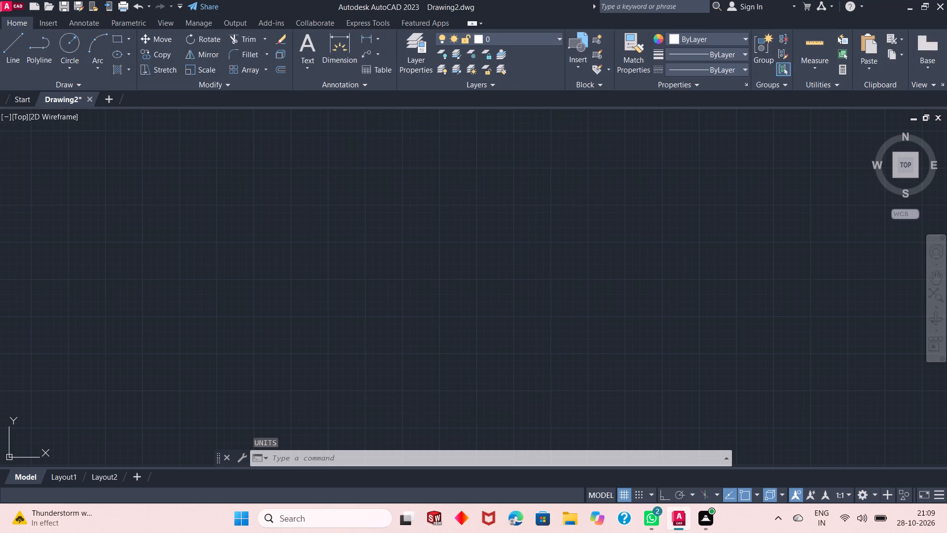
# Modify the ISO-25 dimension style's primary units to Engineering format with 0'-0" precision, and make that style current.
pyautogui.press('d')
pyautogui.press('Return')
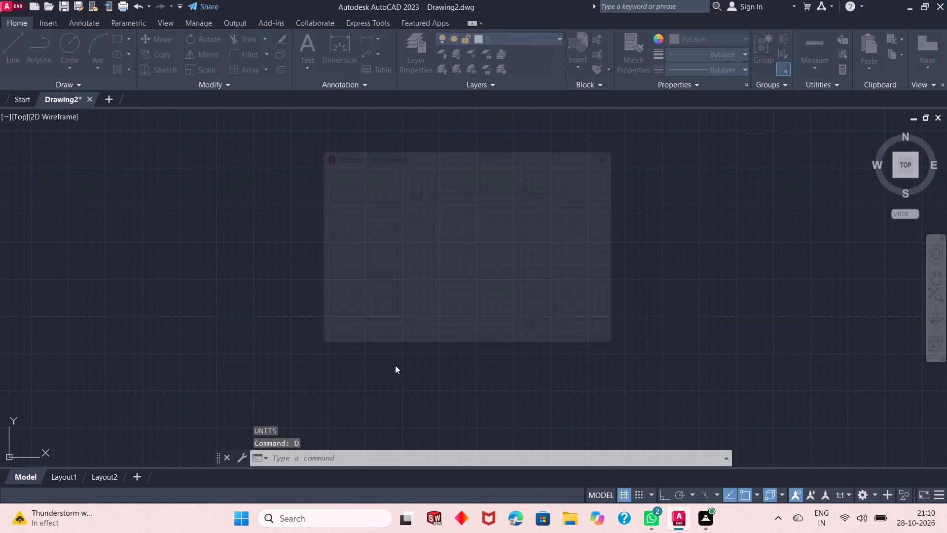
pyautogui.click(610, 230)
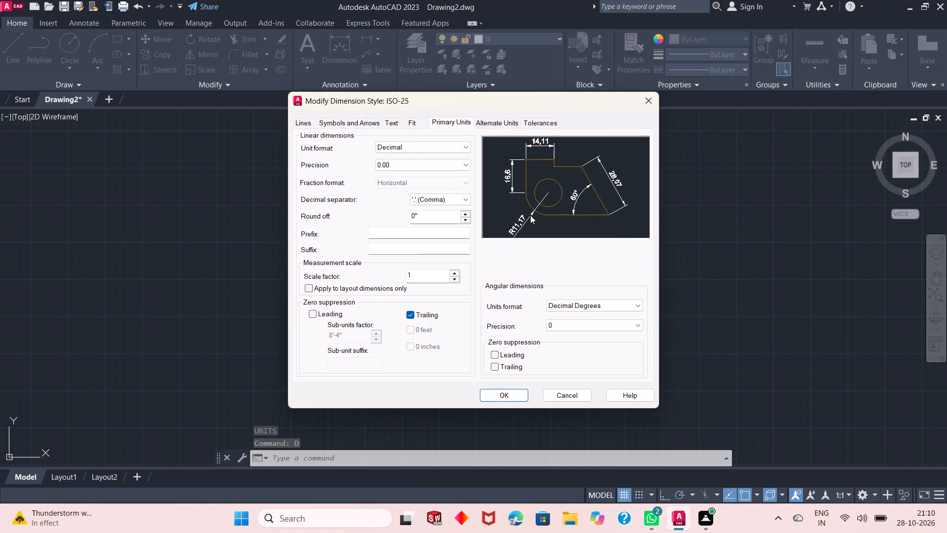
pyautogui.click(458, 147)
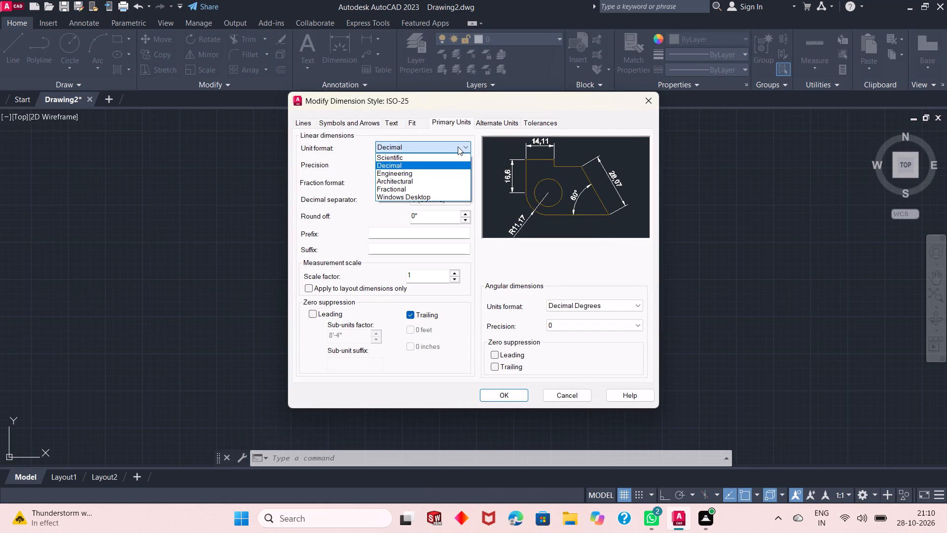
pyautogui.click(434, 174)
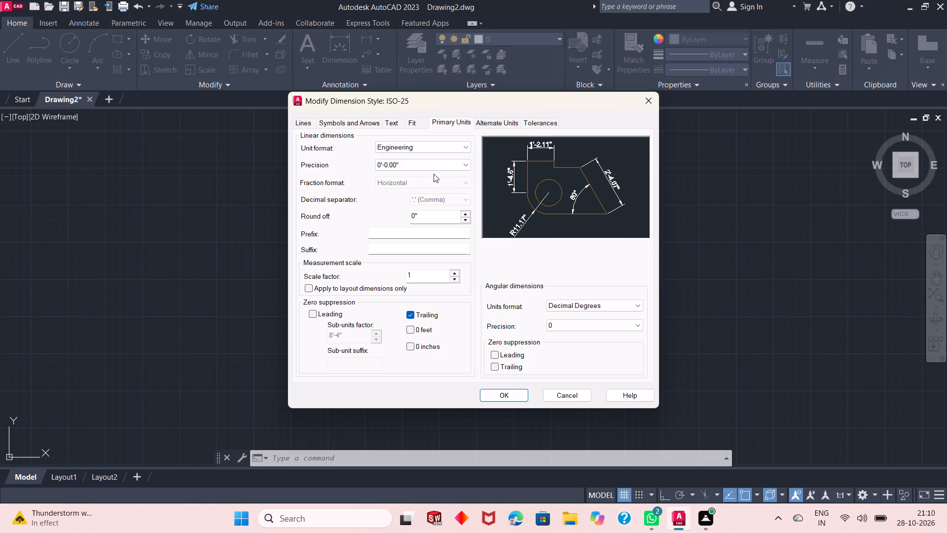
pyautogui.click(423, 164)
pyautogui.click(416, 175)
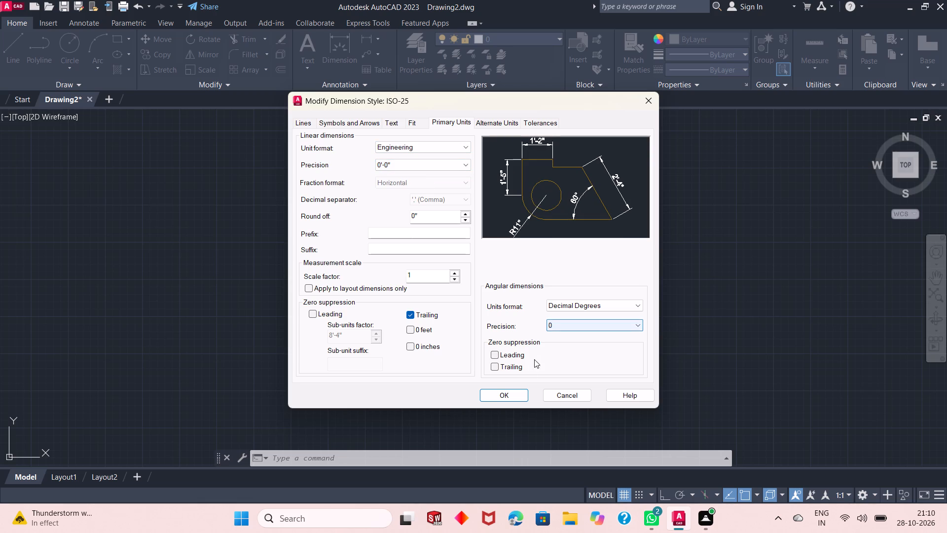
pyautogui.click(504, 395)
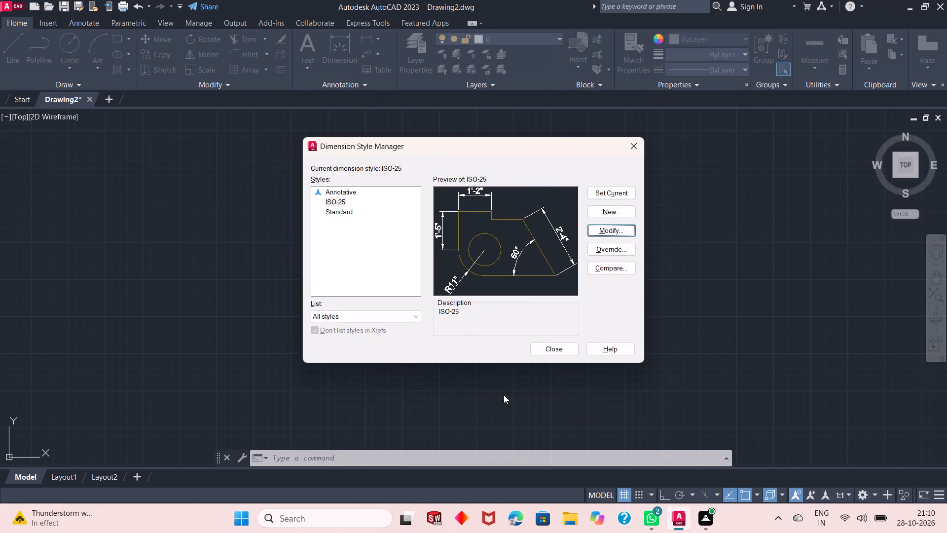
pyautogui.click(603, 190)
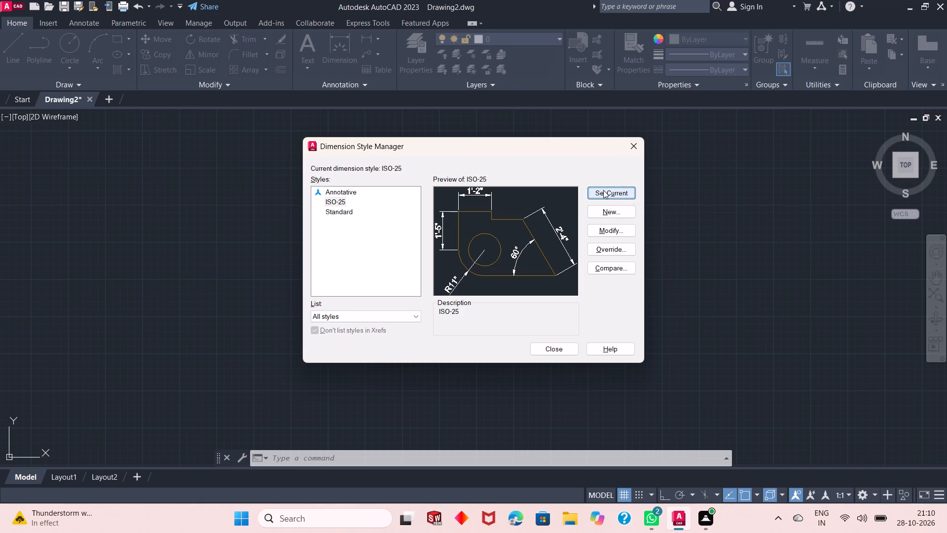
pyautogui.click(603, 190)
pyautogui.click(632, 152)
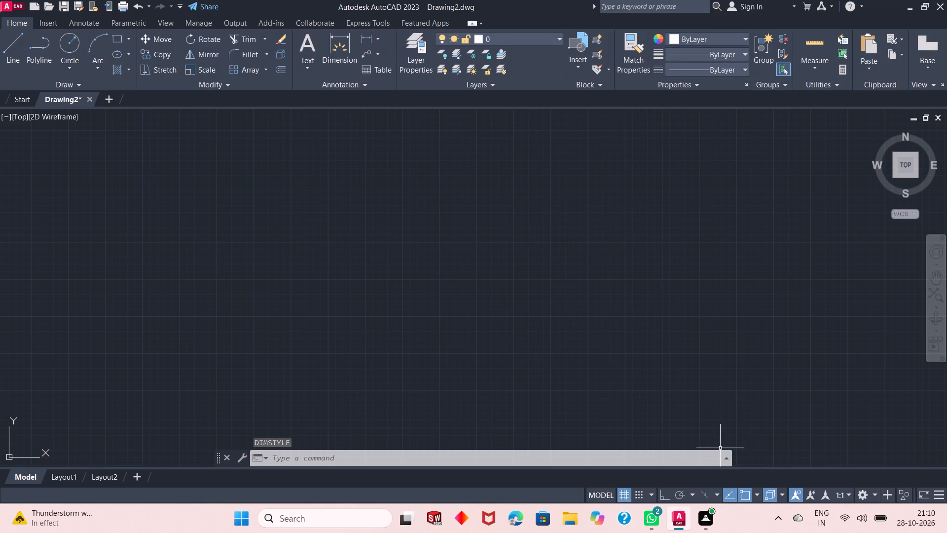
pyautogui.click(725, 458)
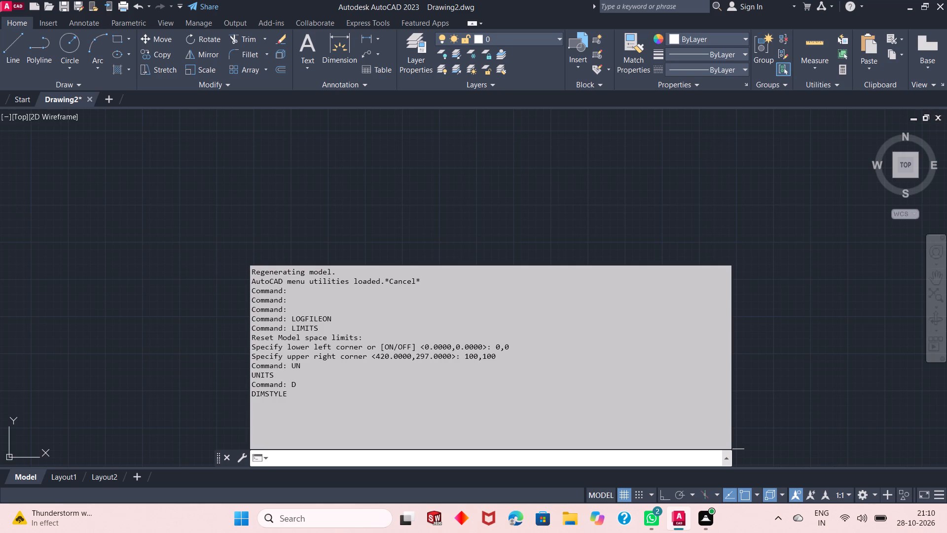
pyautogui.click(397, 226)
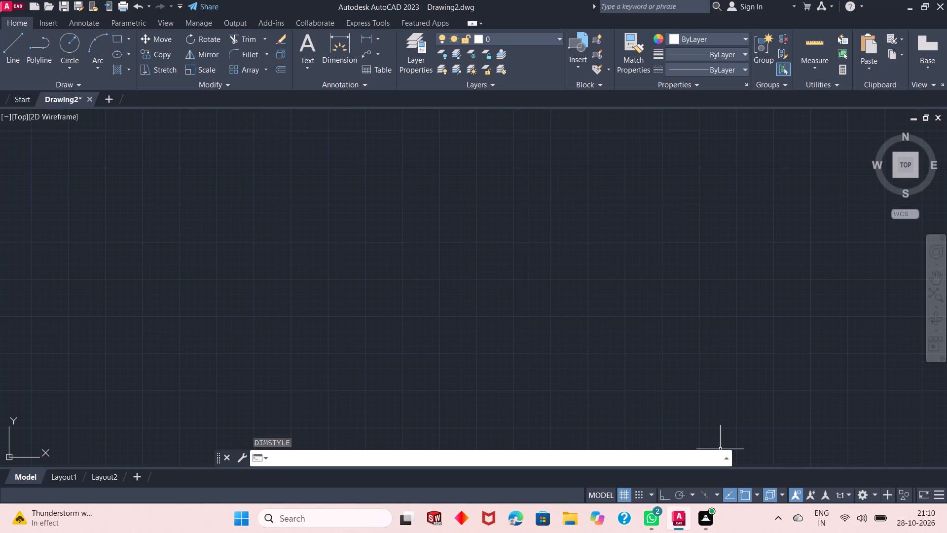
# Create three new layers in the Layer Properties Manager, keeping their default names.
pyautogui.click(418, 47)
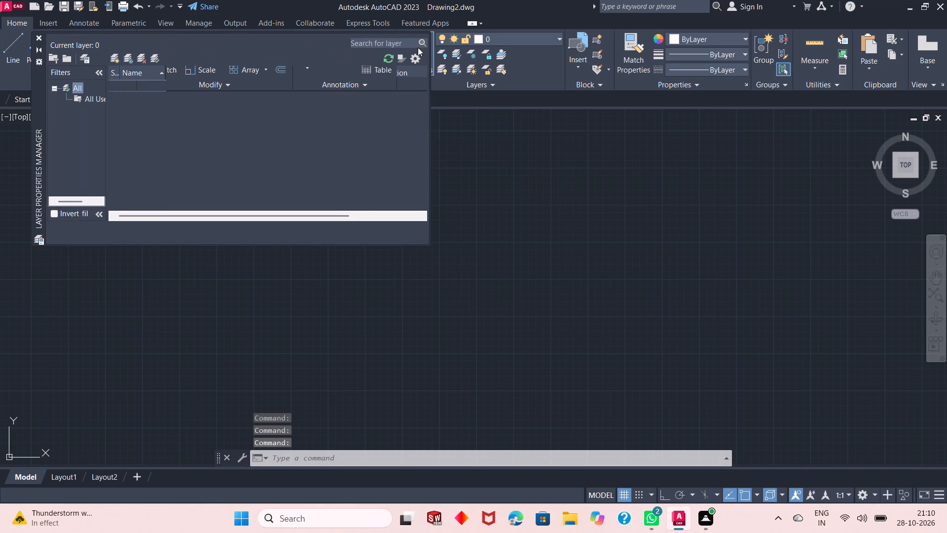
pyautogui.click(116, 58)
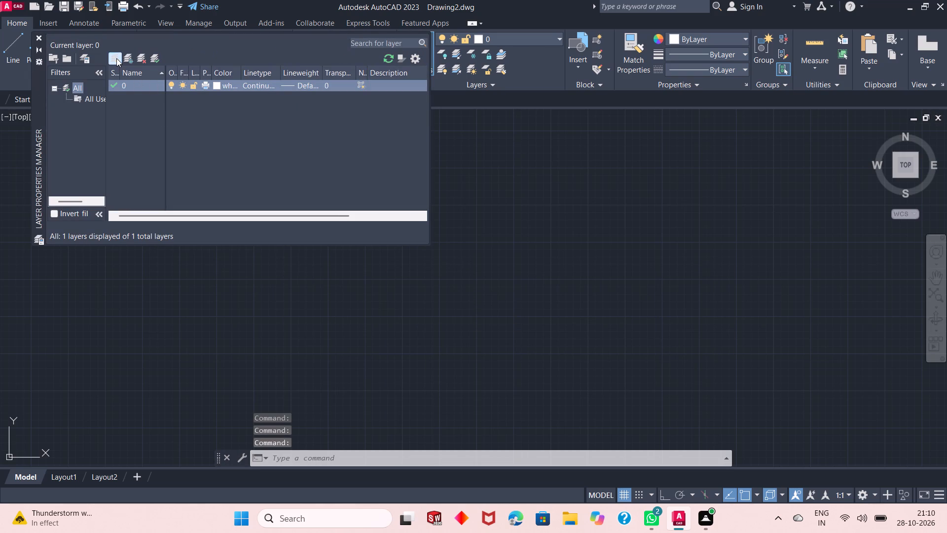
pyautogui.click(116, 58)
pyautogui.click(116, 58)
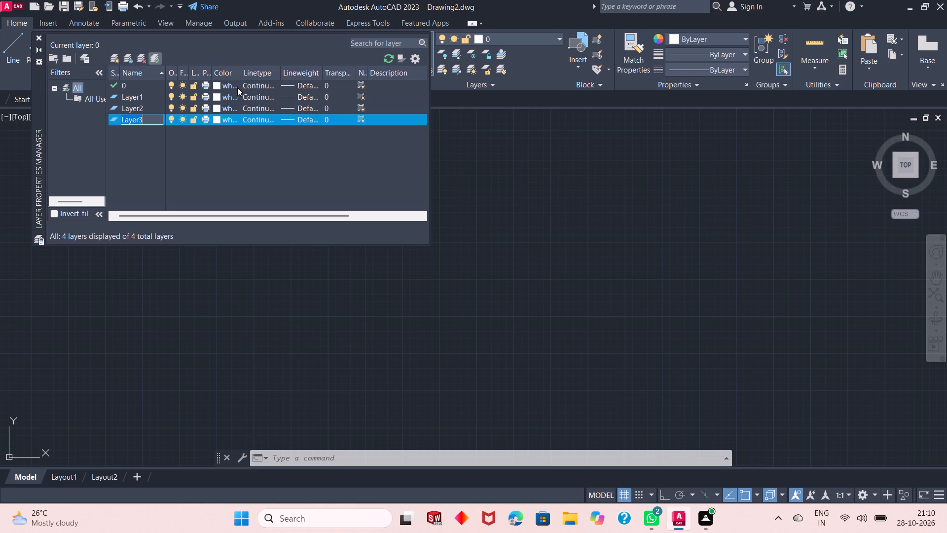
# Set the colour of Layer1 to index colour 111.
pyautogui.click(218, 97)
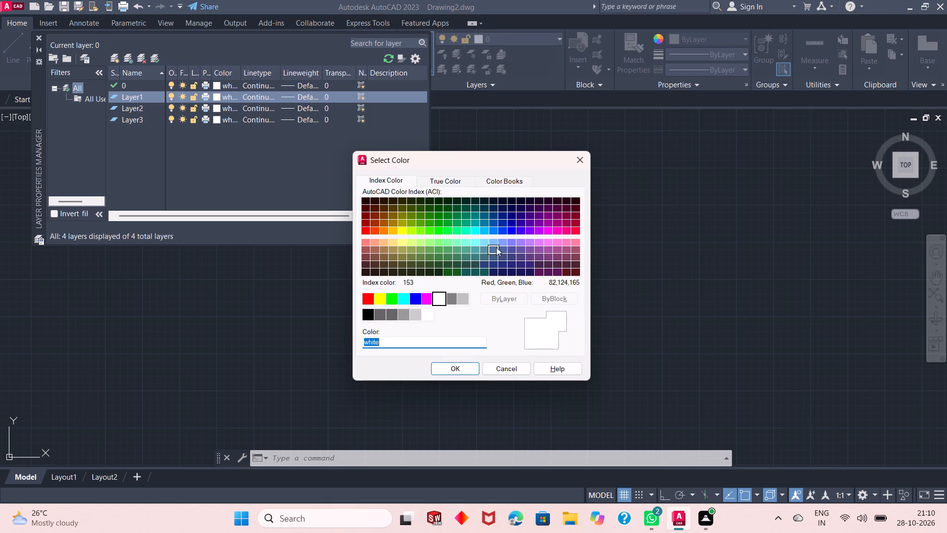
pyautogui.click(467, 243)
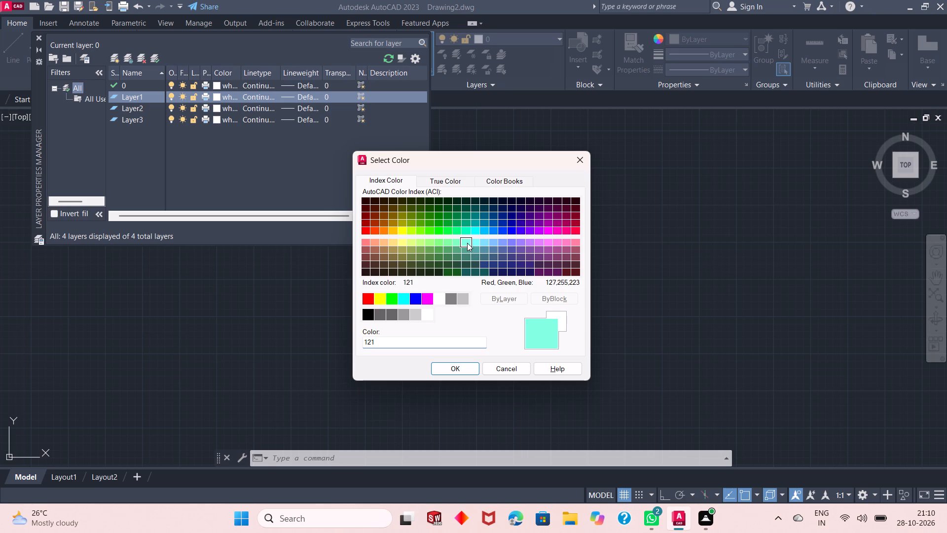
pyautogui.click(460, 241)
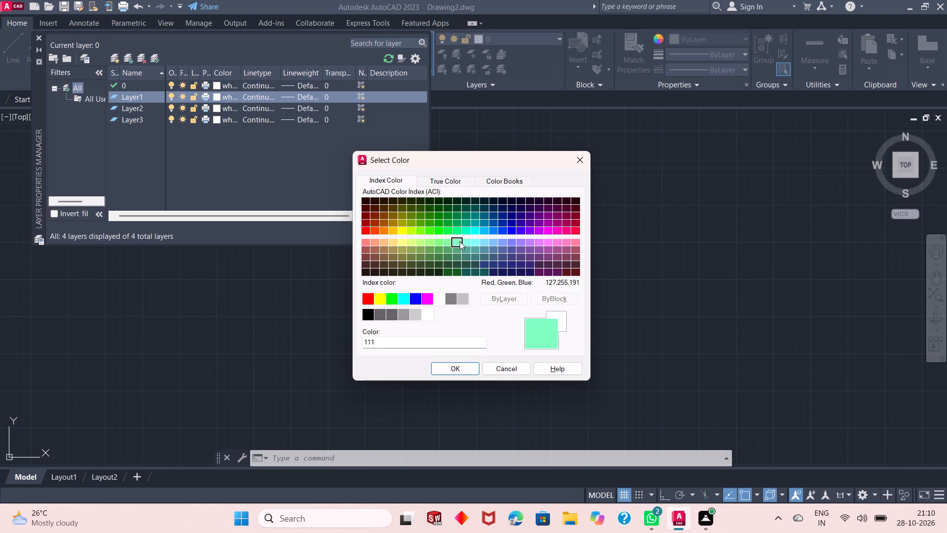
pyautogui.click(468, 243)
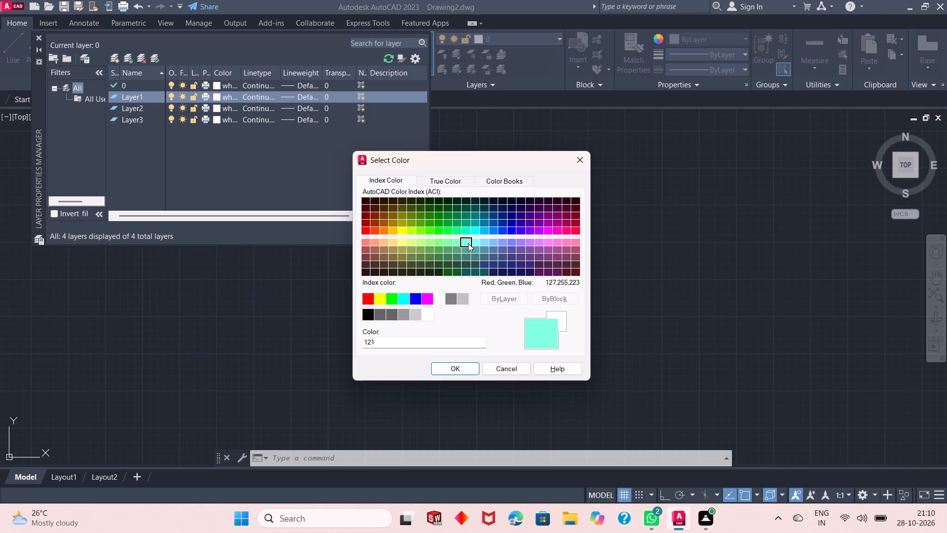
pyautogui.click(460, 242)
pyautogui.click(443, 367)
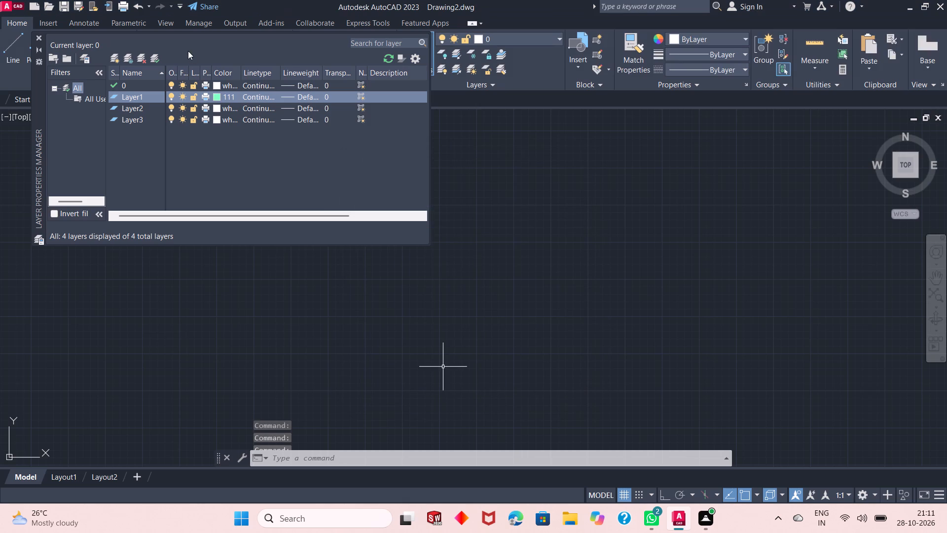
# Set the colour of Layer2 to yellow.
pyautogui.click(217, 109)
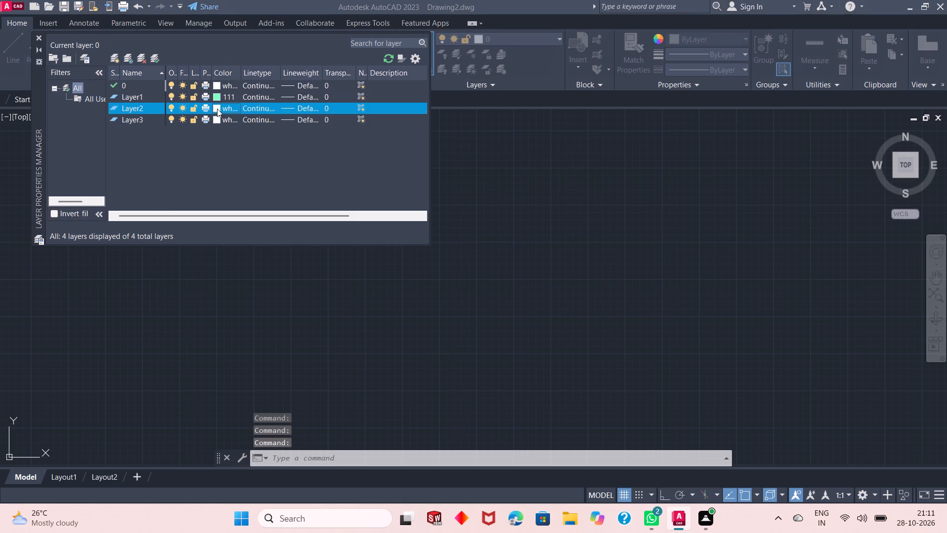
pyautogui.click(380, 295)
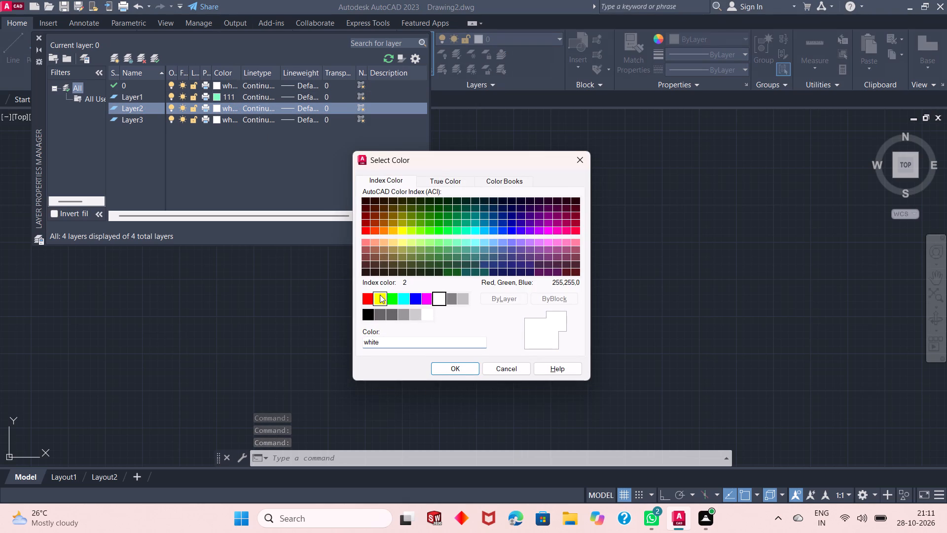
pyautogui.click(444, 368)
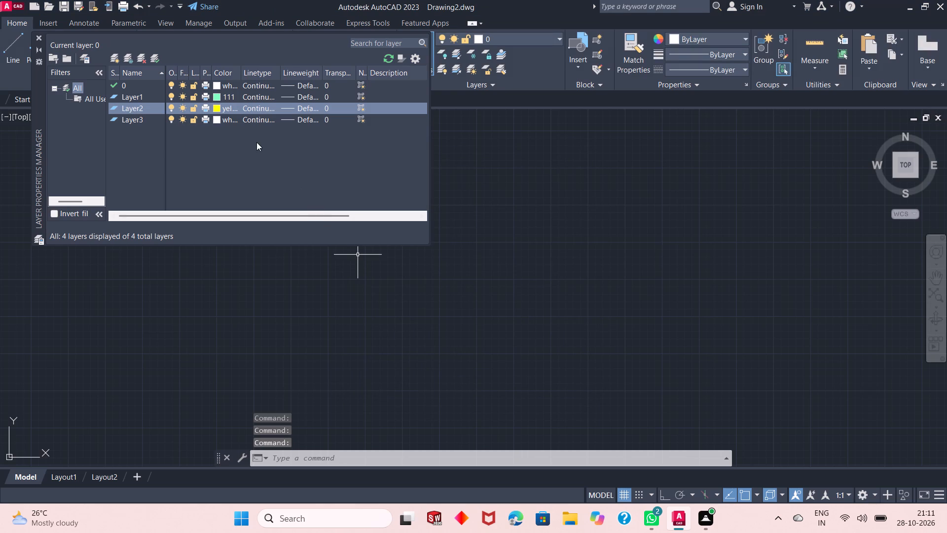
# Set the colour of Layer3 to index colour 201.
pyautogui.click(216, 119)
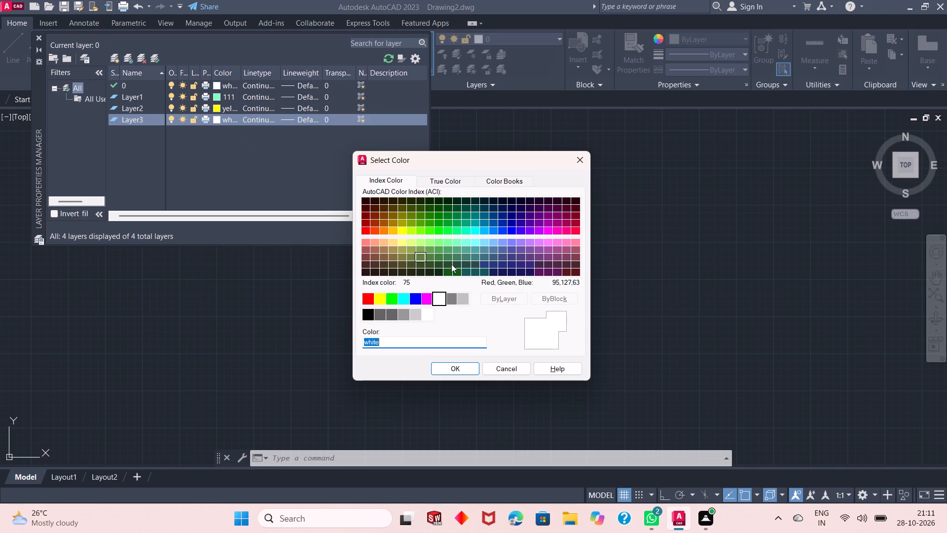
pyautogui.click(544, 244)
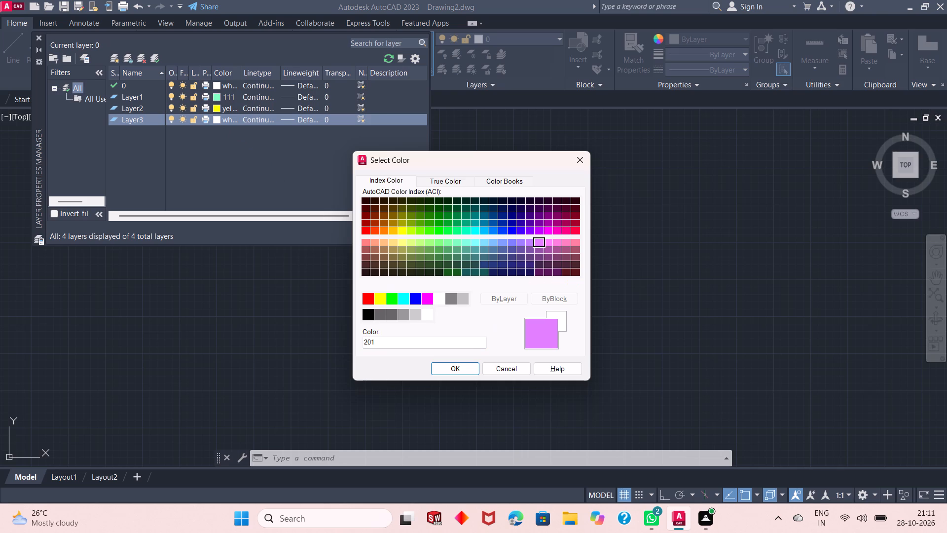
pyautogui.click(464, 363)
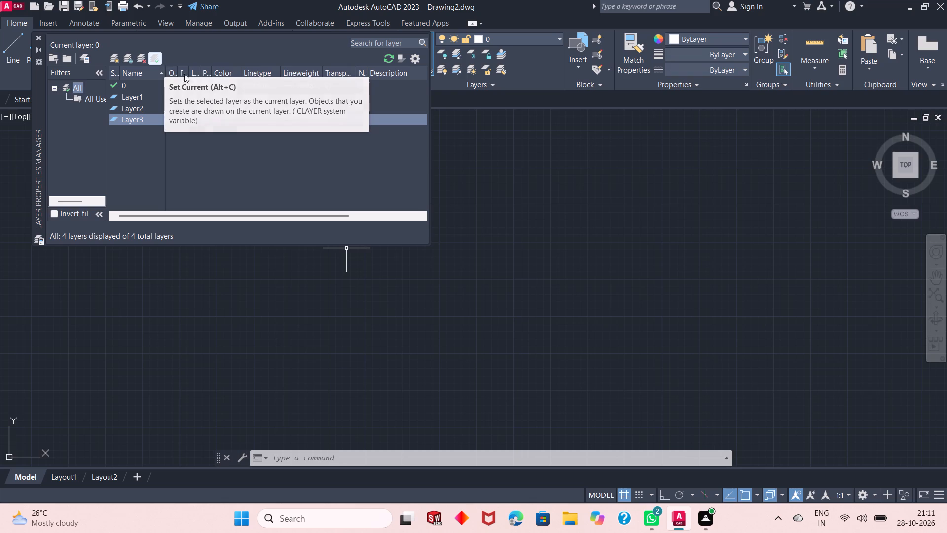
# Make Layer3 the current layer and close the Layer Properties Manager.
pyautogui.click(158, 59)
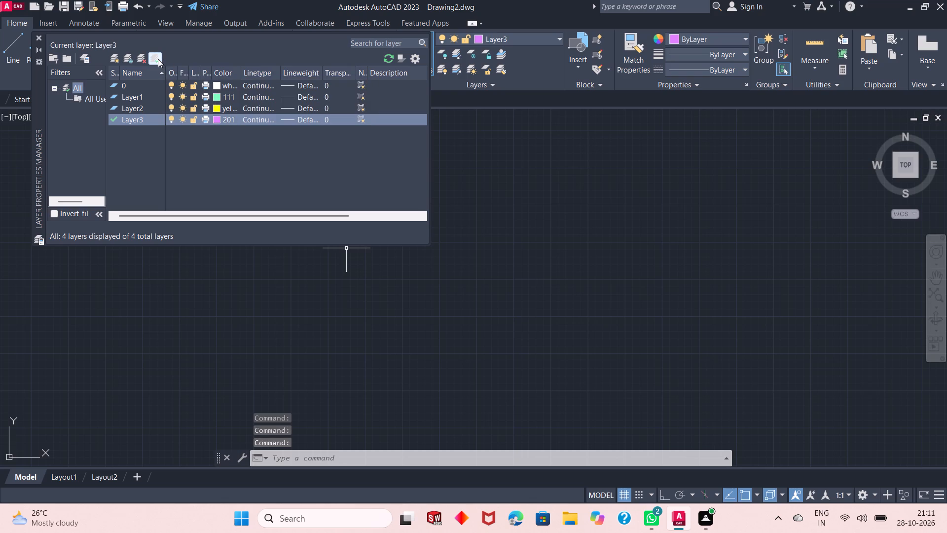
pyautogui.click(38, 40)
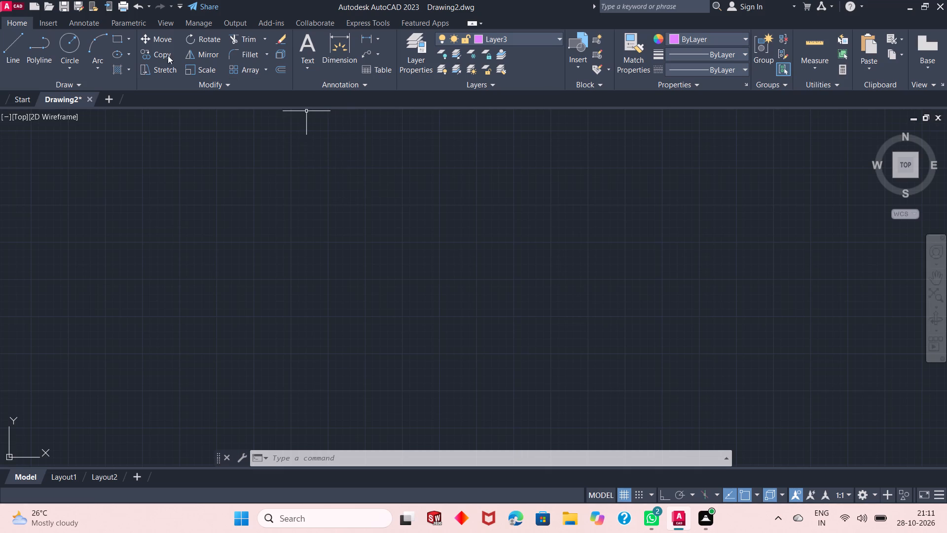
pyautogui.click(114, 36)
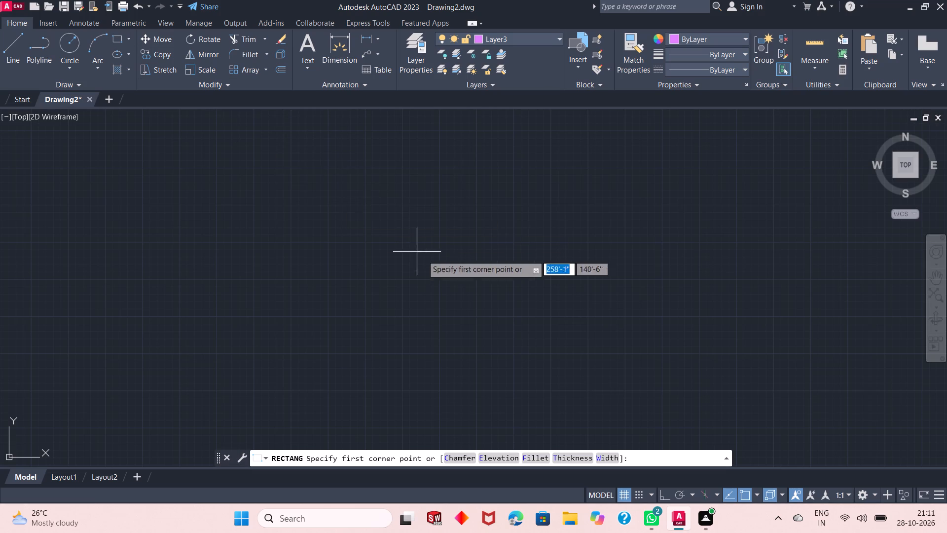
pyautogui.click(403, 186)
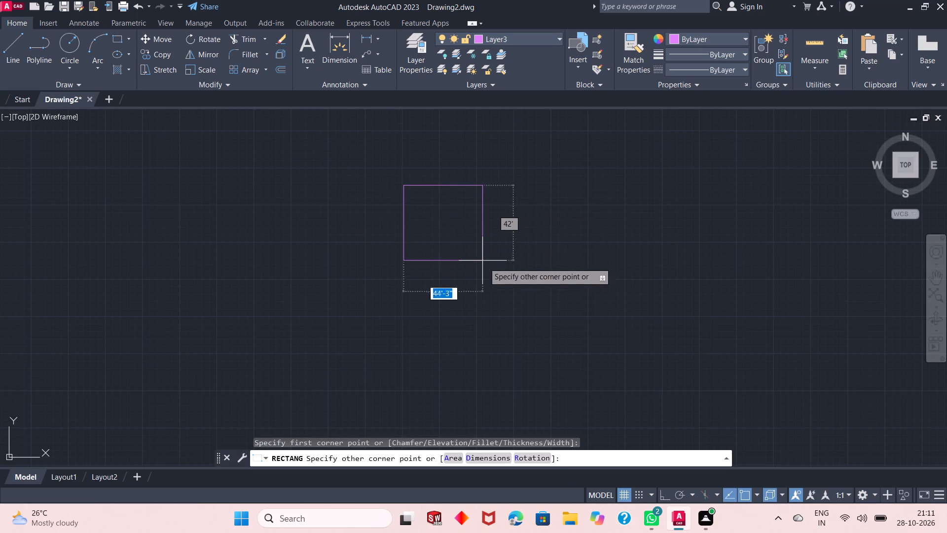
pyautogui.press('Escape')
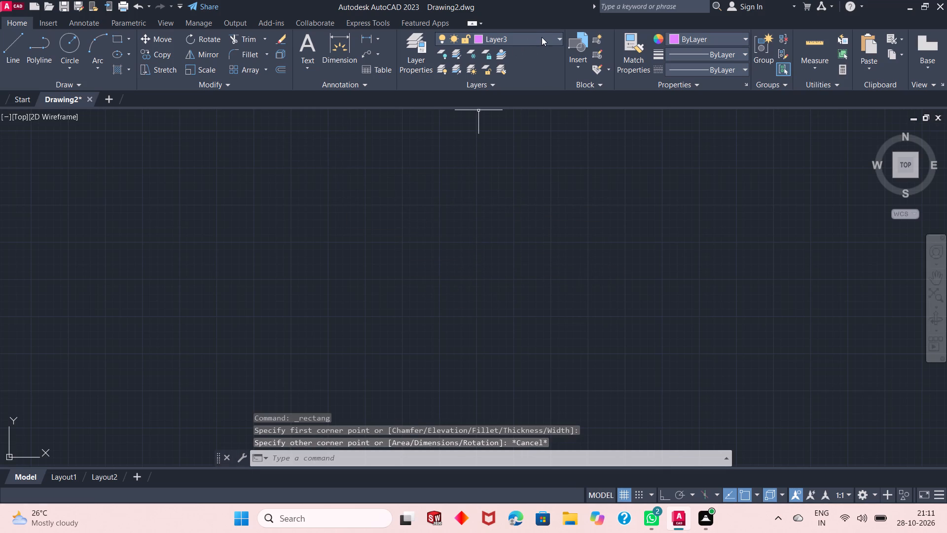
# Make layer 0 the current layer.
pyautogui.click(542, 37)
pyautogui.click(515, 57)
# Draw a rectangle 22' wide and 34' high in the upper middle of the drawing area.
pyautogui.click(119, 41)
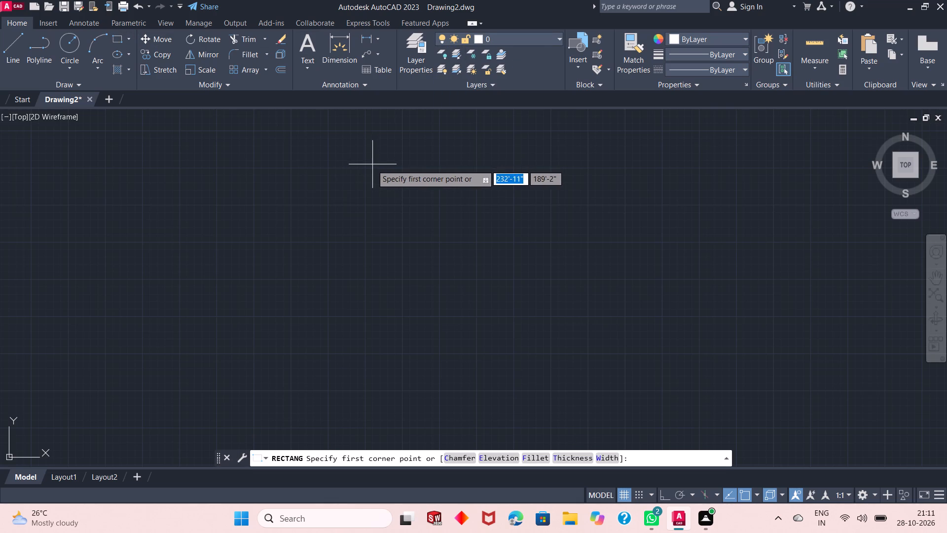
pyautogui.click(364, 166)
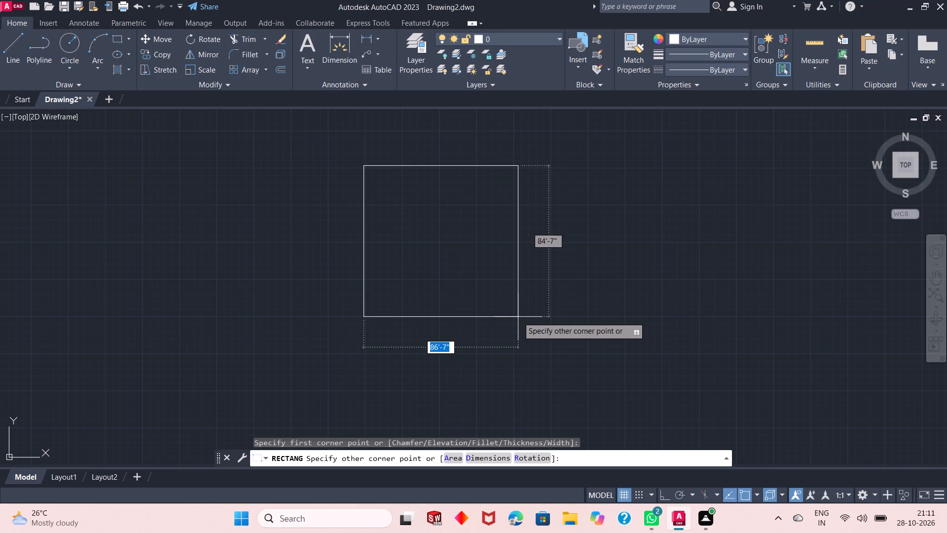
pyautogui.write('22')
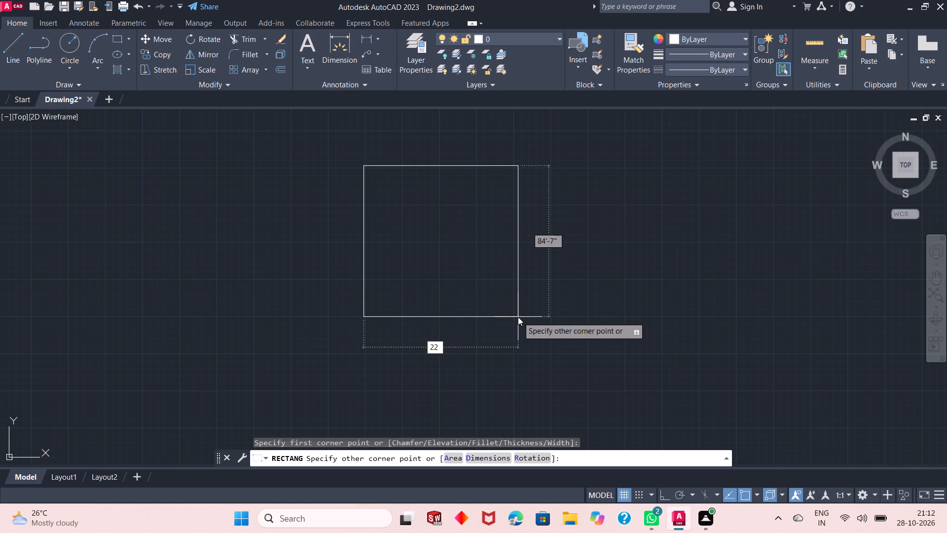
pyautogui.press("'")
pyautogui.press('Tab')
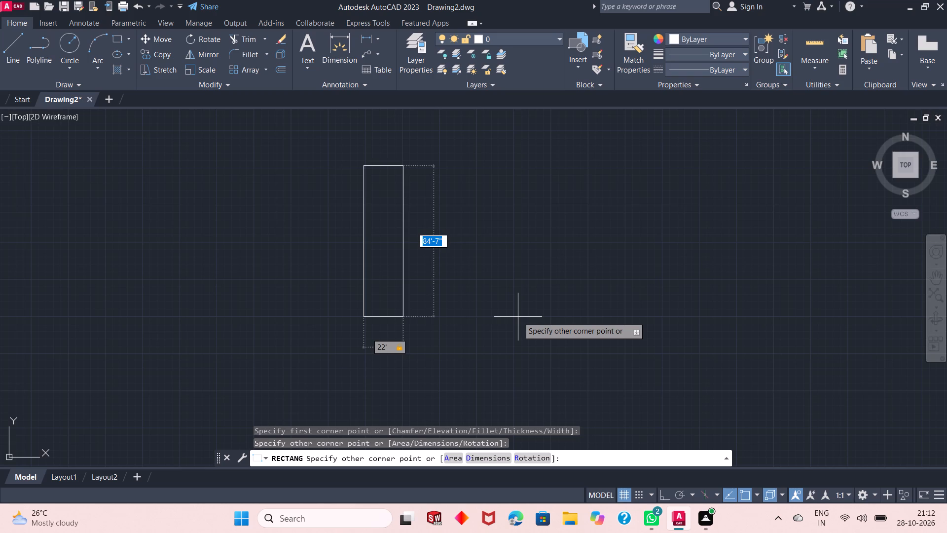
pyautogui.write('34')
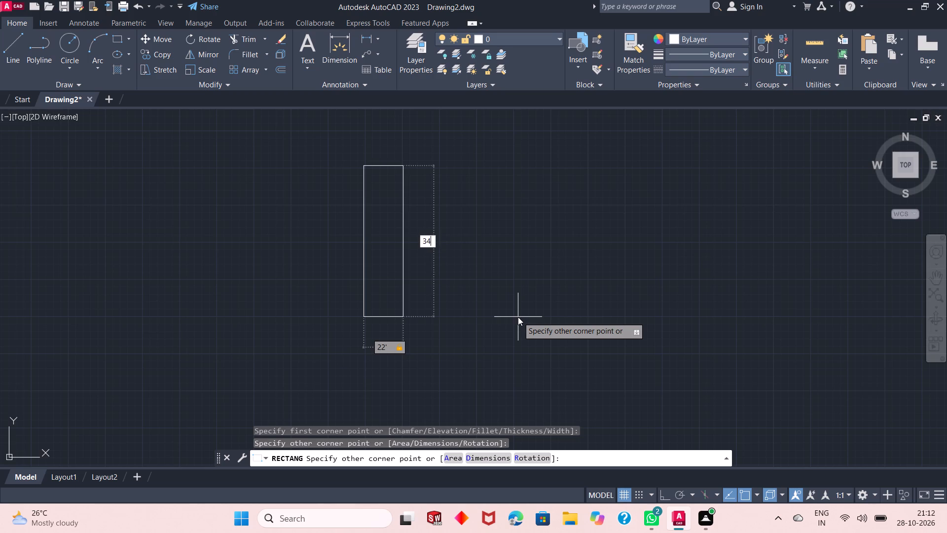
pyautogui.press("'")
pyautogui.press('Return')
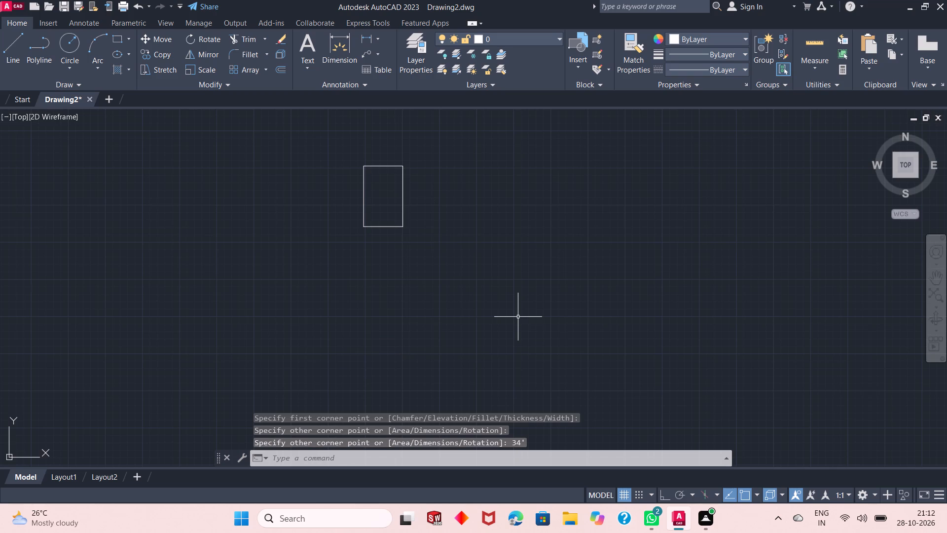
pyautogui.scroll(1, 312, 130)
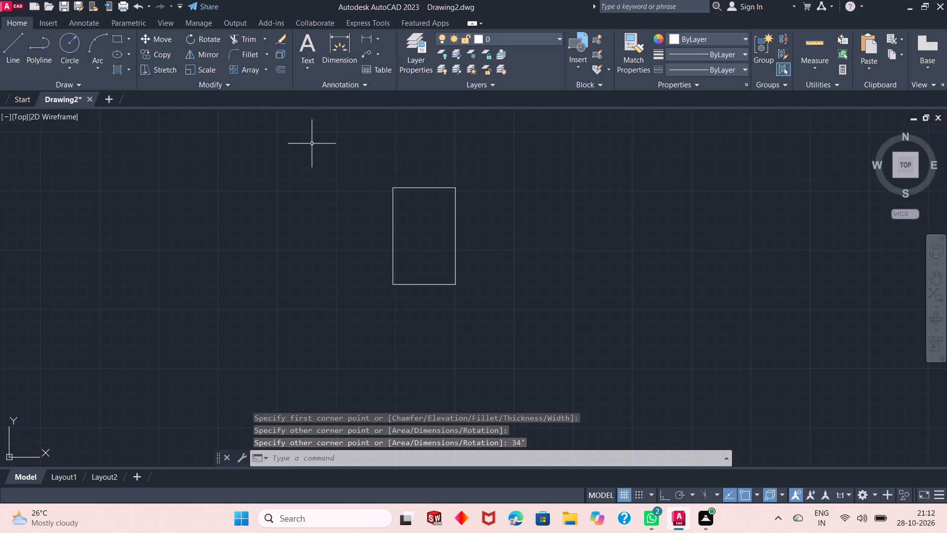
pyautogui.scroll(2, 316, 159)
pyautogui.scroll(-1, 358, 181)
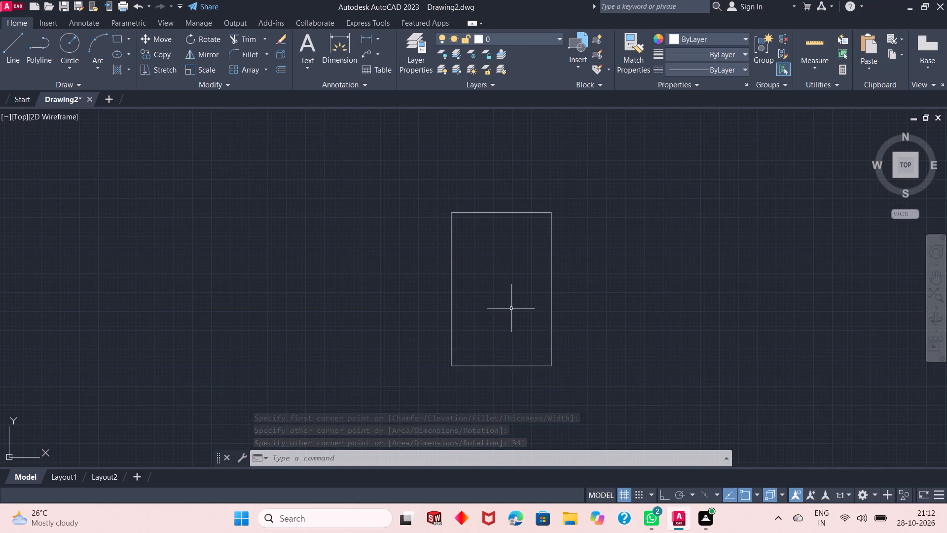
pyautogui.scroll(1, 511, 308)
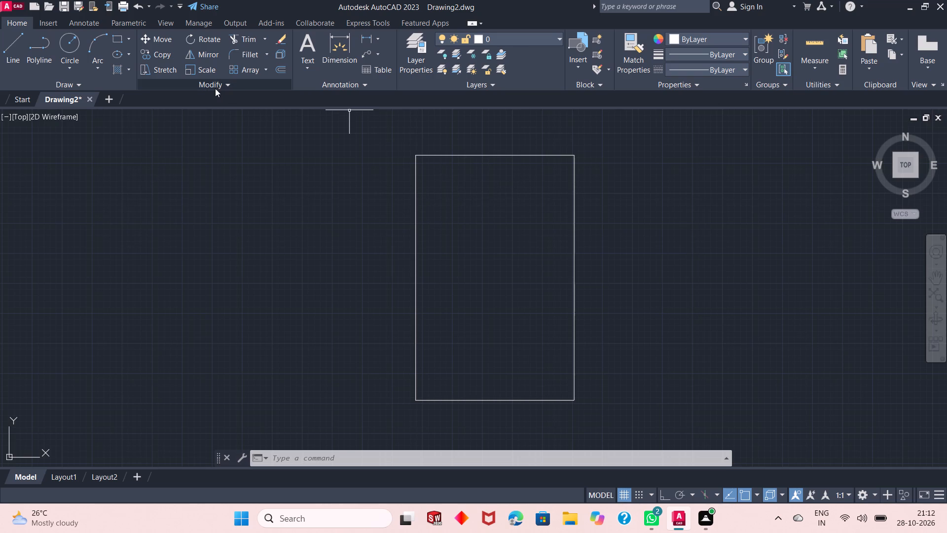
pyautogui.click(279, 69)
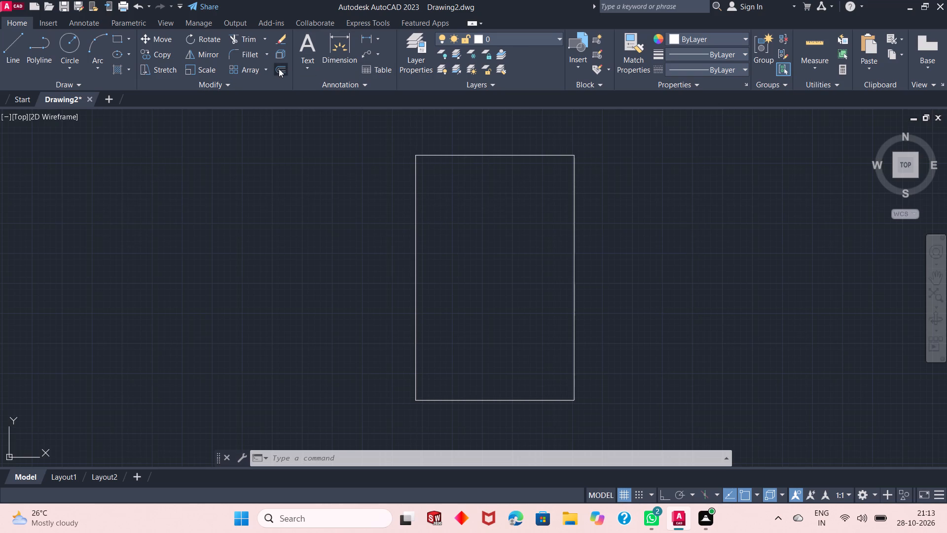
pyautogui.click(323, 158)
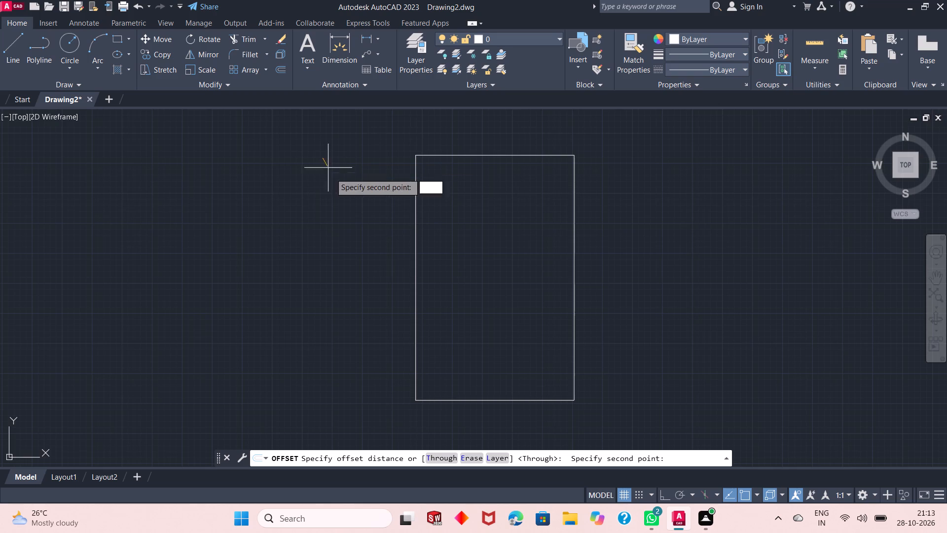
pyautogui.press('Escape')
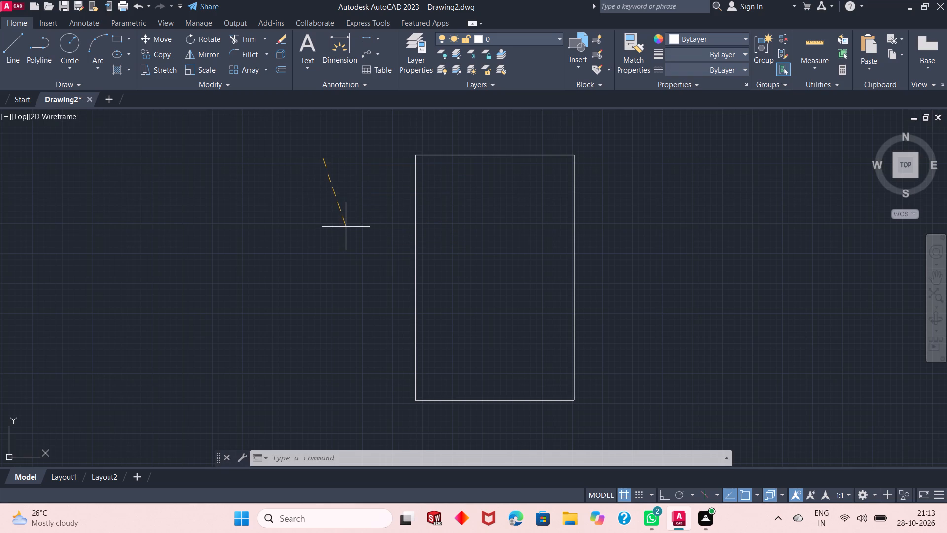
# Offset the 22' by 34' rectangle 1' inwards using the Through option.
pyautogui.click(277, 70)
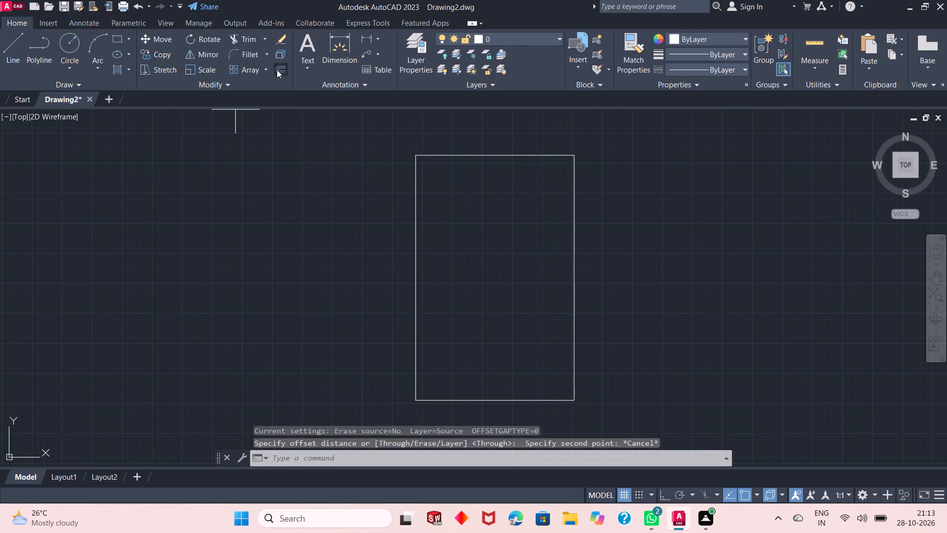
pyautogui.press('space')
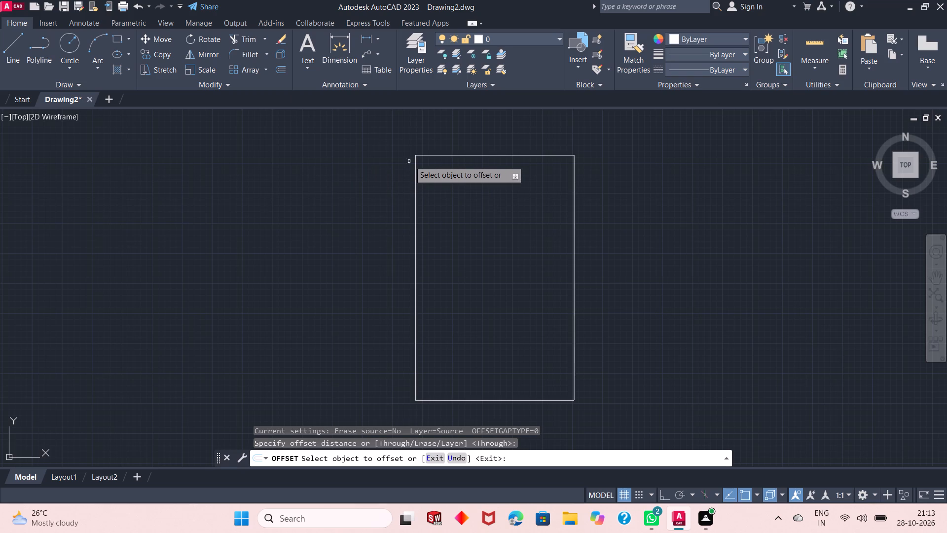
pyautogui.click(424, 156)
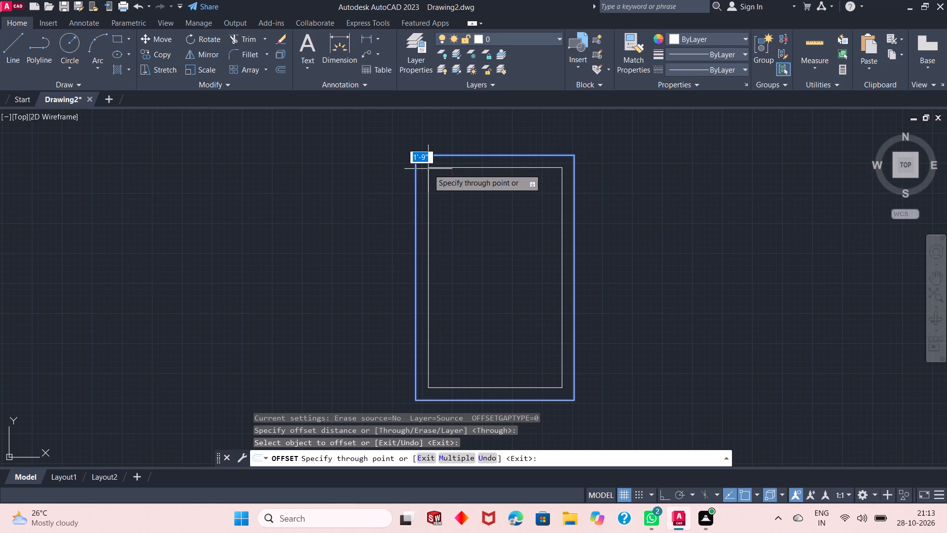
pyautogui.press('1')
pyautogui.press("'")
pyautogui.press('Return')
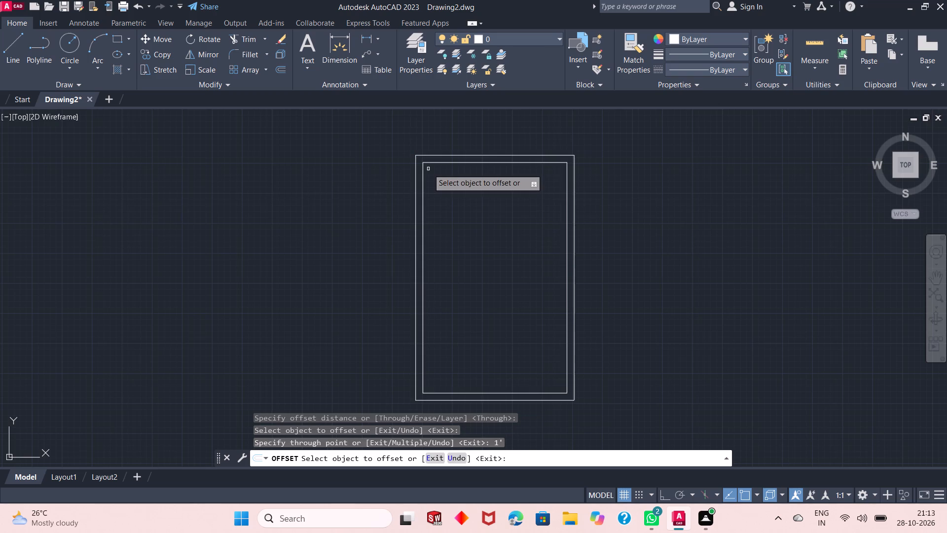
# Measure the inner rectangle's width and height.
pyautogui.click(812, 40)
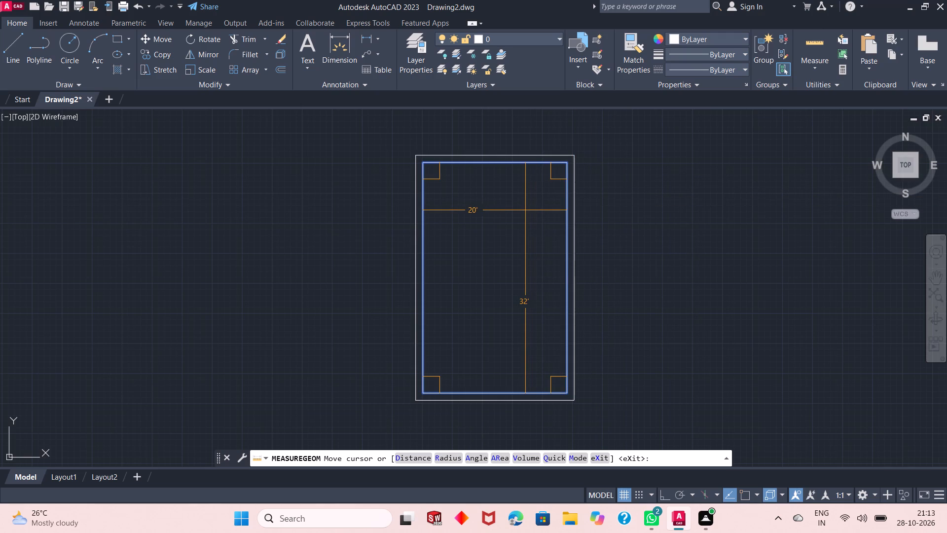
pyautogui.press('Escape')
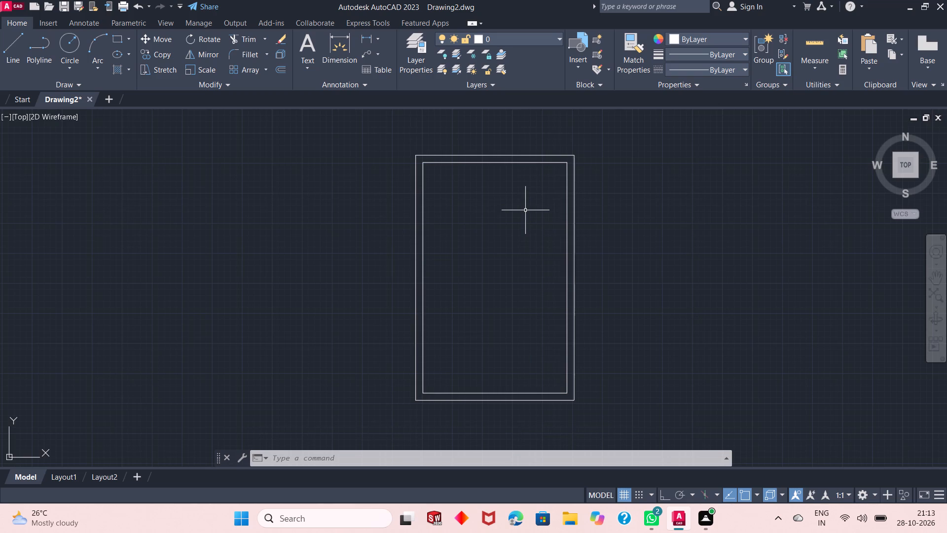
# Explode the inner rectangle into separate lines.
pyautogui.click(443, 161)
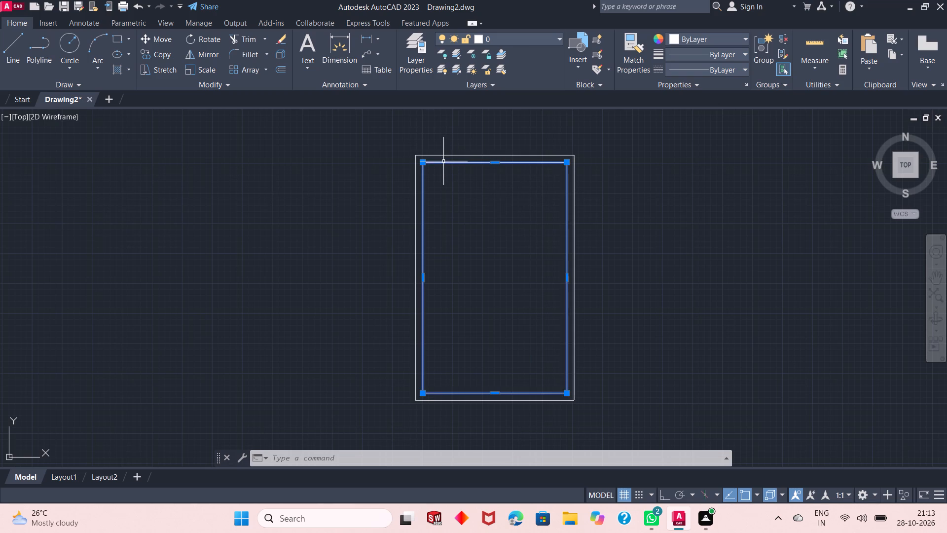
pyautogui.click(284, 57)
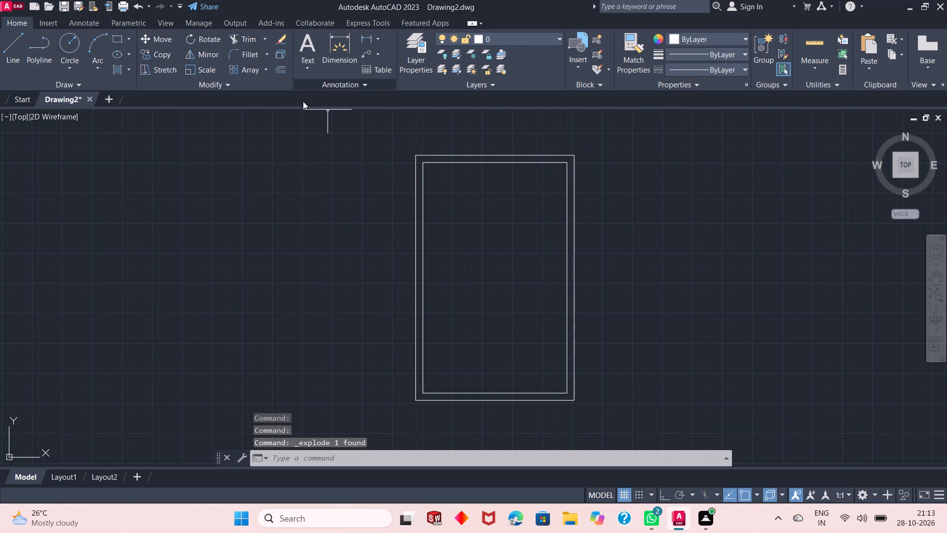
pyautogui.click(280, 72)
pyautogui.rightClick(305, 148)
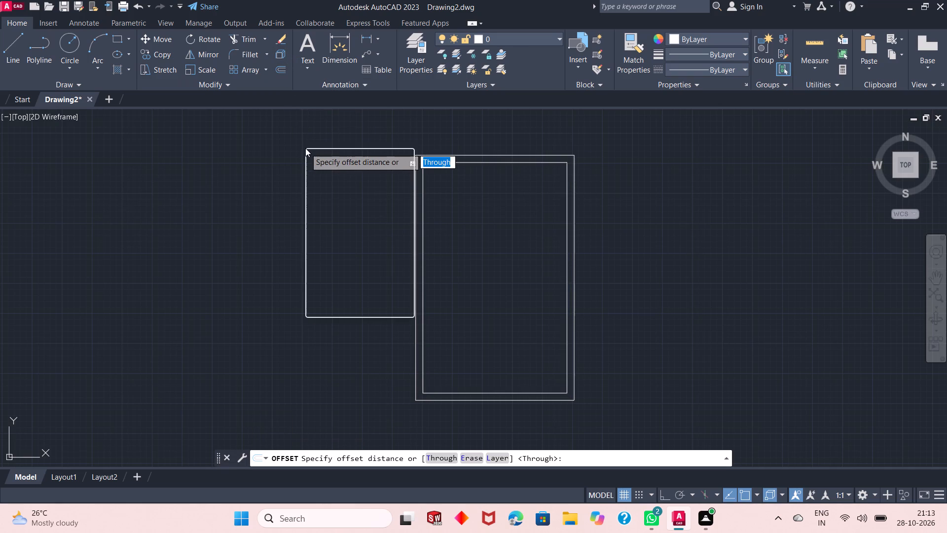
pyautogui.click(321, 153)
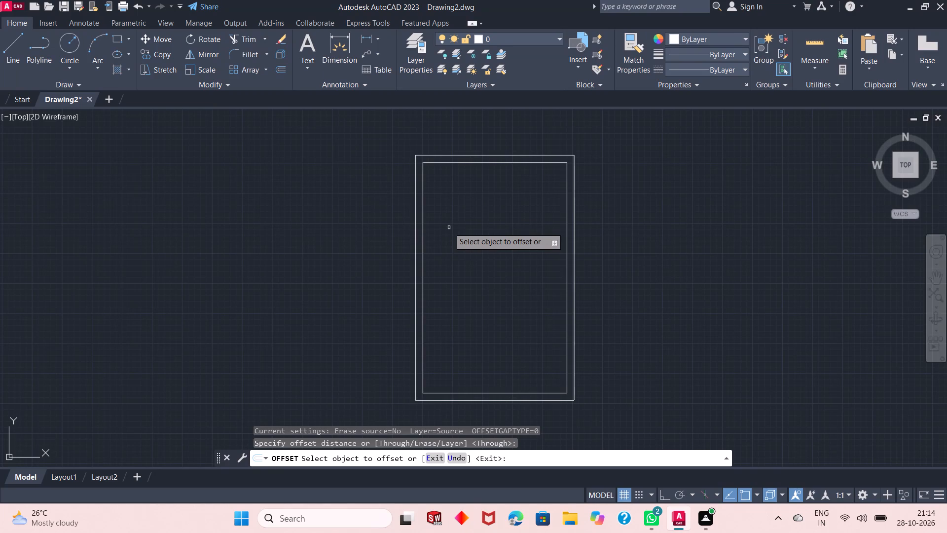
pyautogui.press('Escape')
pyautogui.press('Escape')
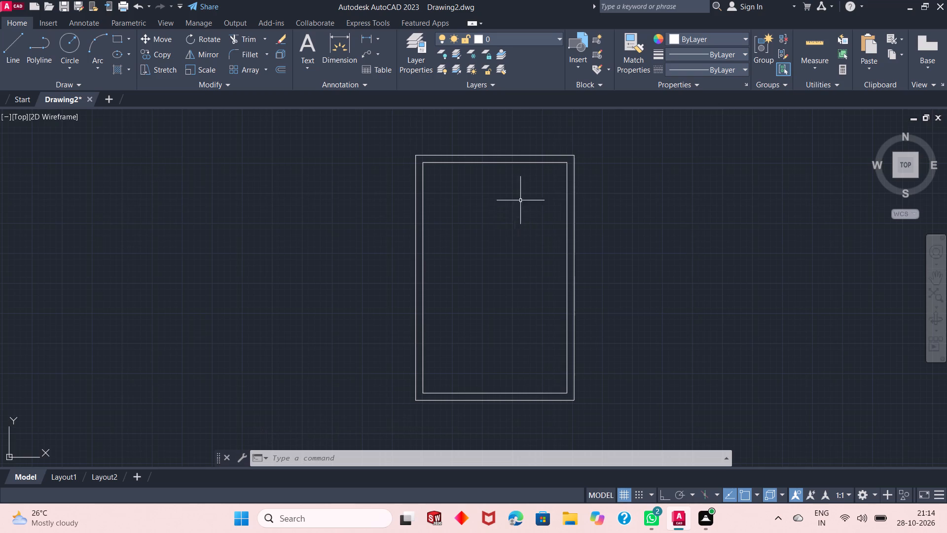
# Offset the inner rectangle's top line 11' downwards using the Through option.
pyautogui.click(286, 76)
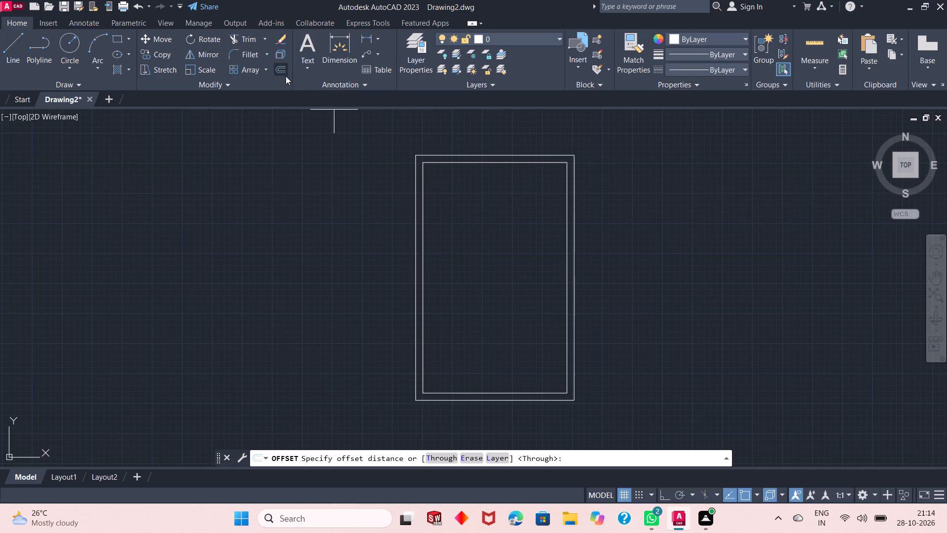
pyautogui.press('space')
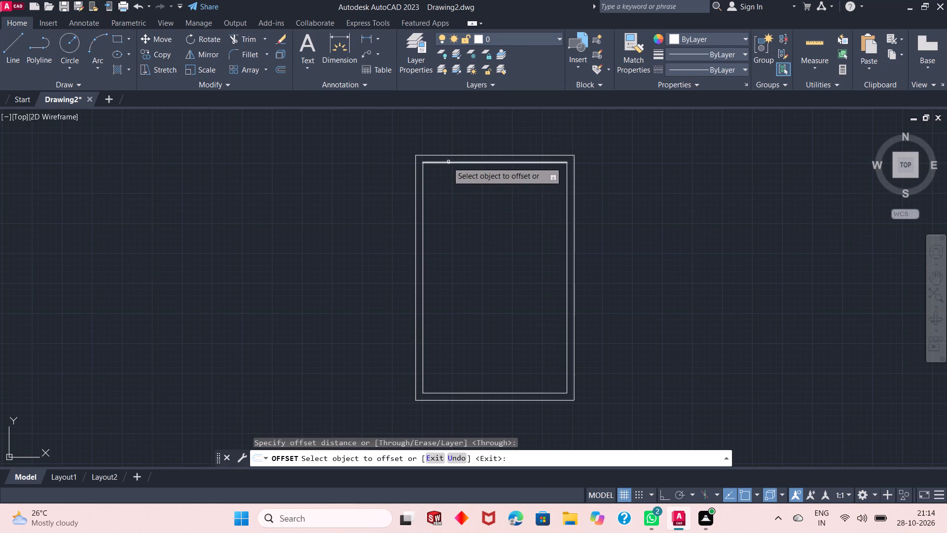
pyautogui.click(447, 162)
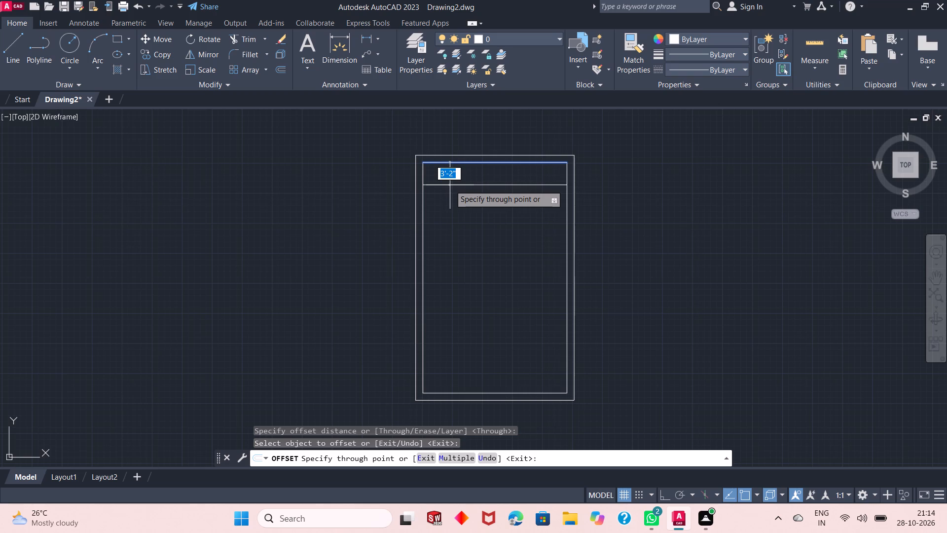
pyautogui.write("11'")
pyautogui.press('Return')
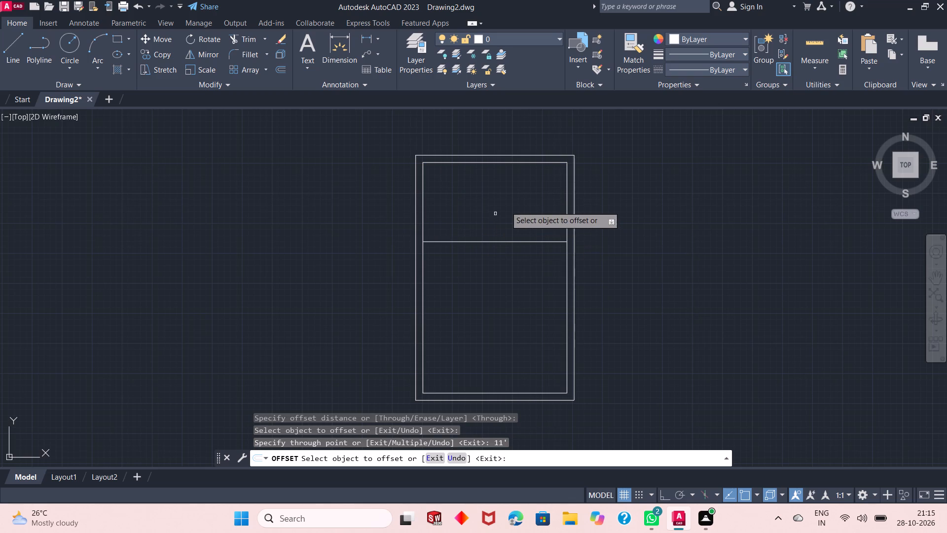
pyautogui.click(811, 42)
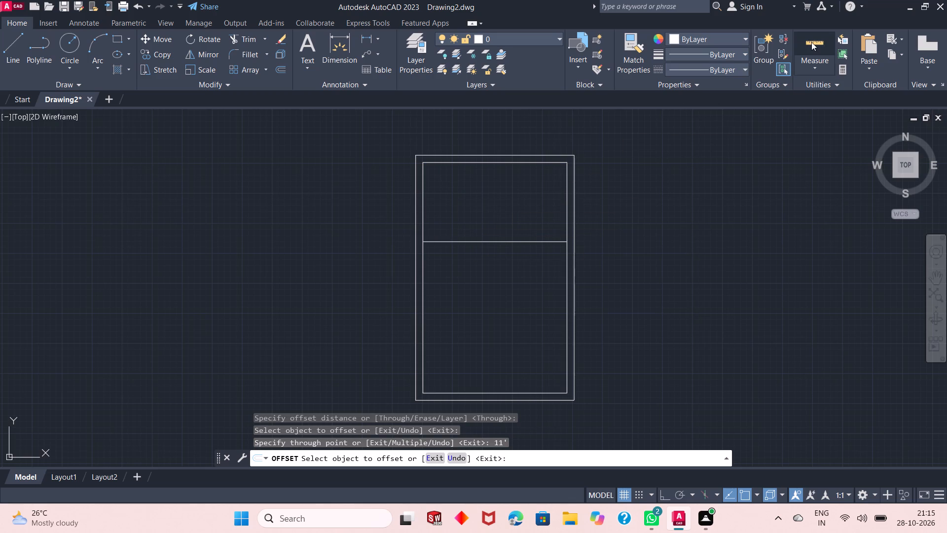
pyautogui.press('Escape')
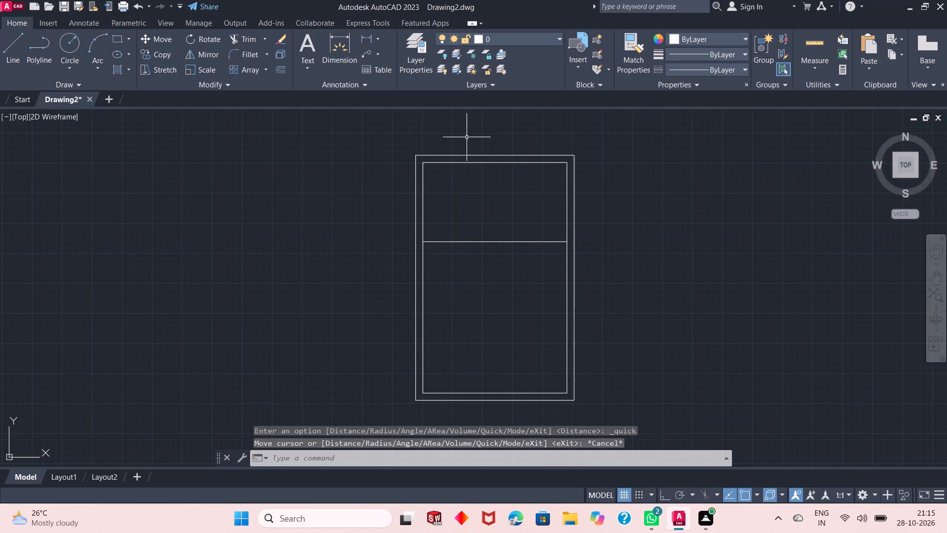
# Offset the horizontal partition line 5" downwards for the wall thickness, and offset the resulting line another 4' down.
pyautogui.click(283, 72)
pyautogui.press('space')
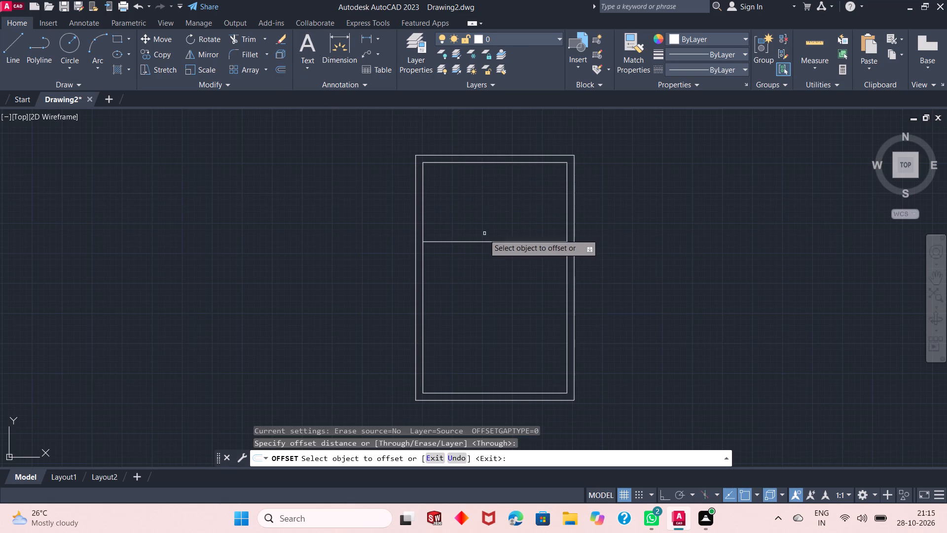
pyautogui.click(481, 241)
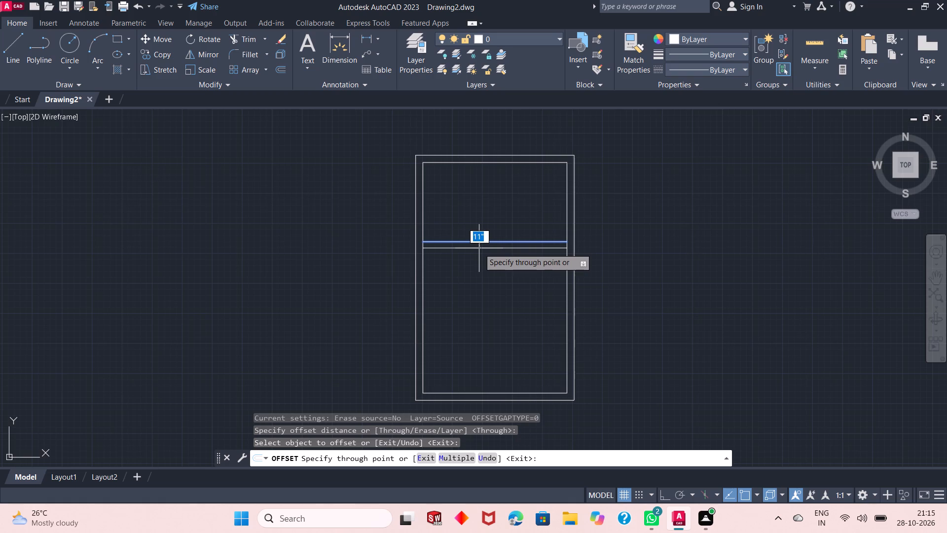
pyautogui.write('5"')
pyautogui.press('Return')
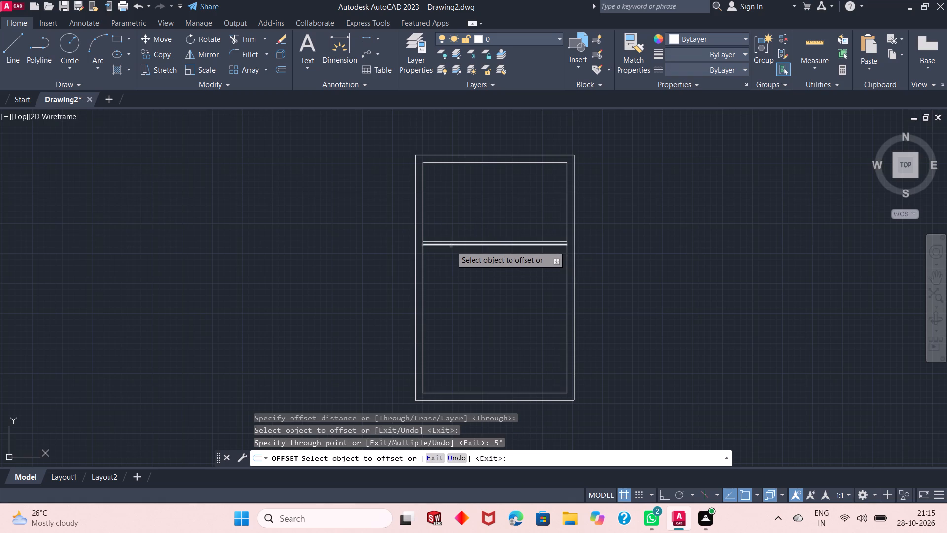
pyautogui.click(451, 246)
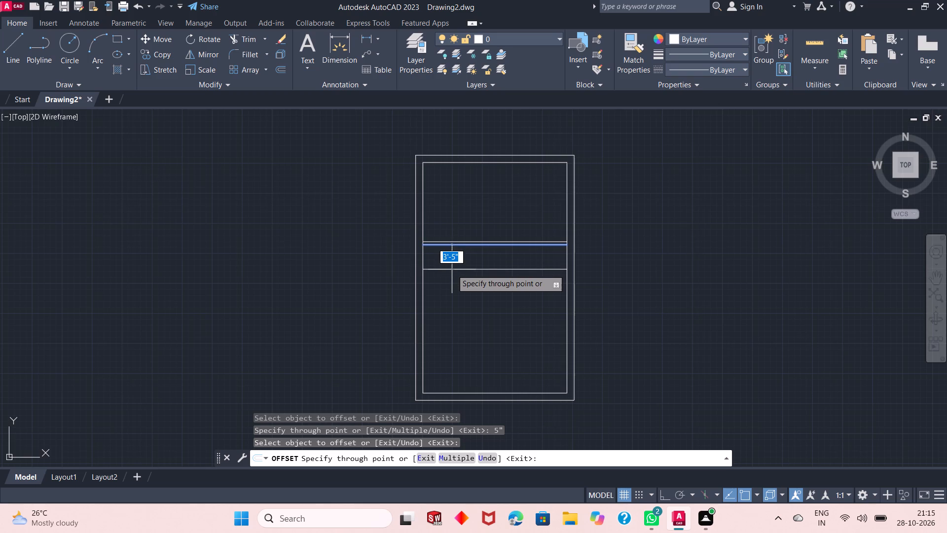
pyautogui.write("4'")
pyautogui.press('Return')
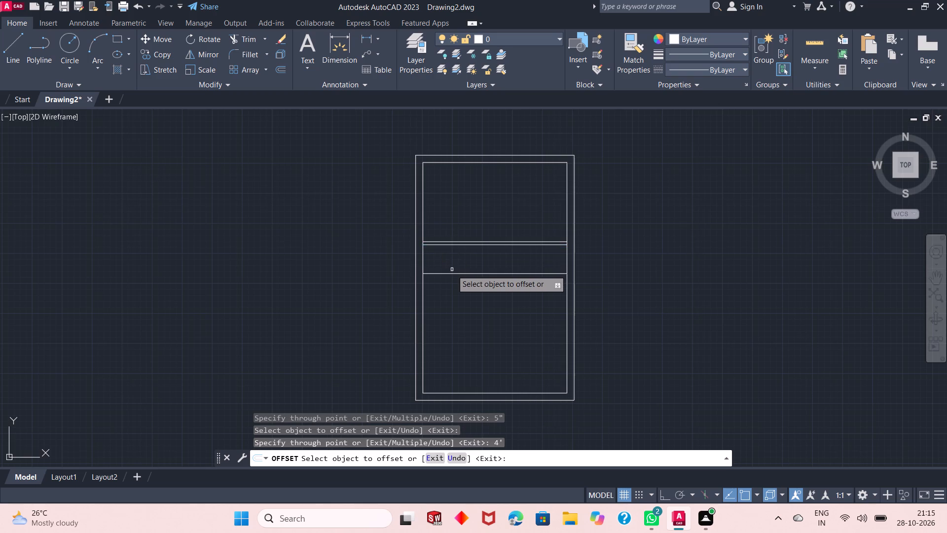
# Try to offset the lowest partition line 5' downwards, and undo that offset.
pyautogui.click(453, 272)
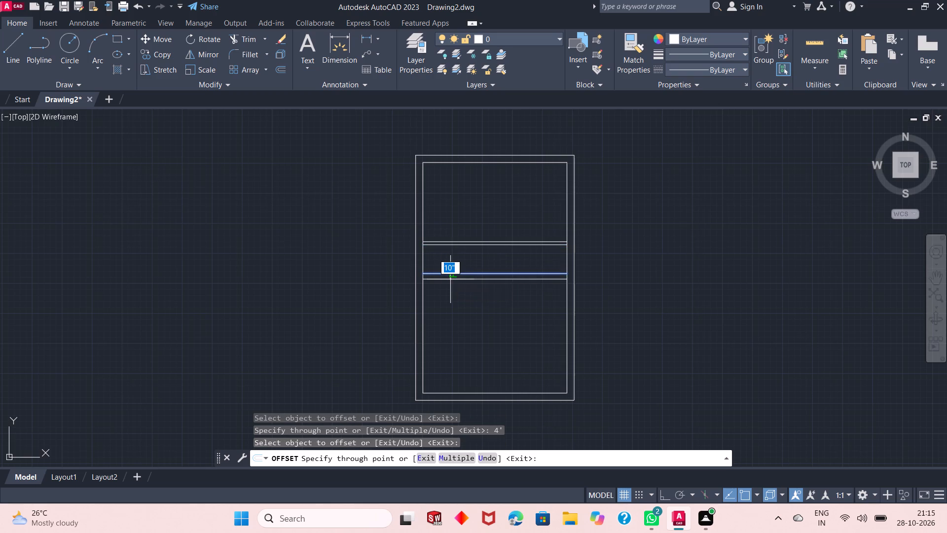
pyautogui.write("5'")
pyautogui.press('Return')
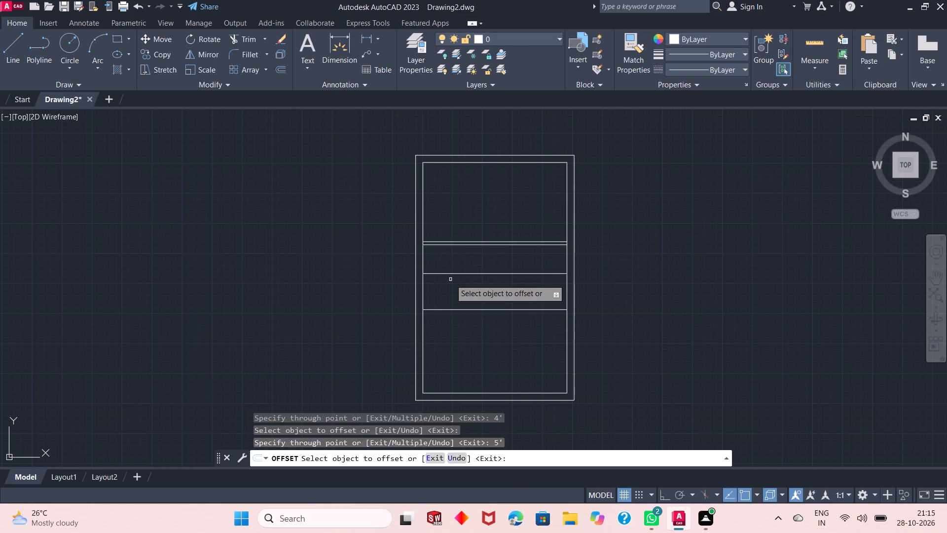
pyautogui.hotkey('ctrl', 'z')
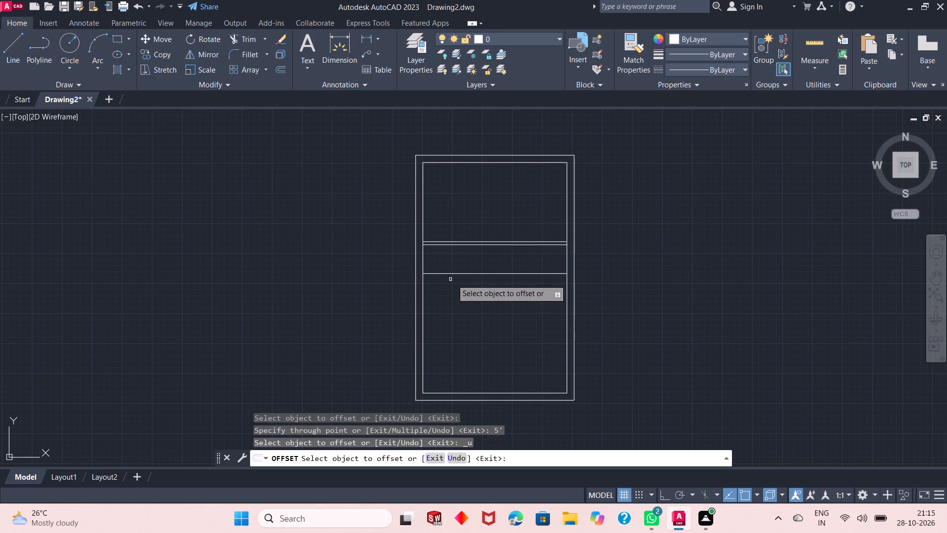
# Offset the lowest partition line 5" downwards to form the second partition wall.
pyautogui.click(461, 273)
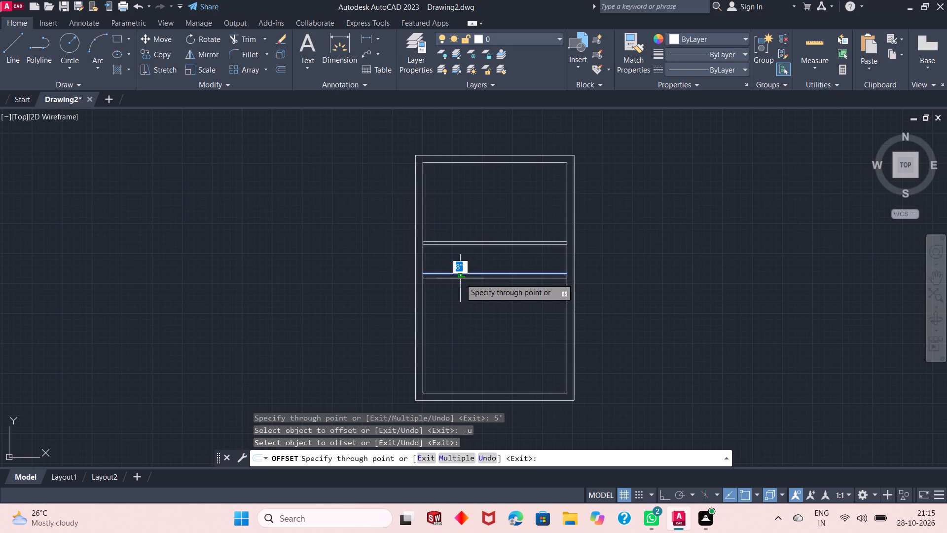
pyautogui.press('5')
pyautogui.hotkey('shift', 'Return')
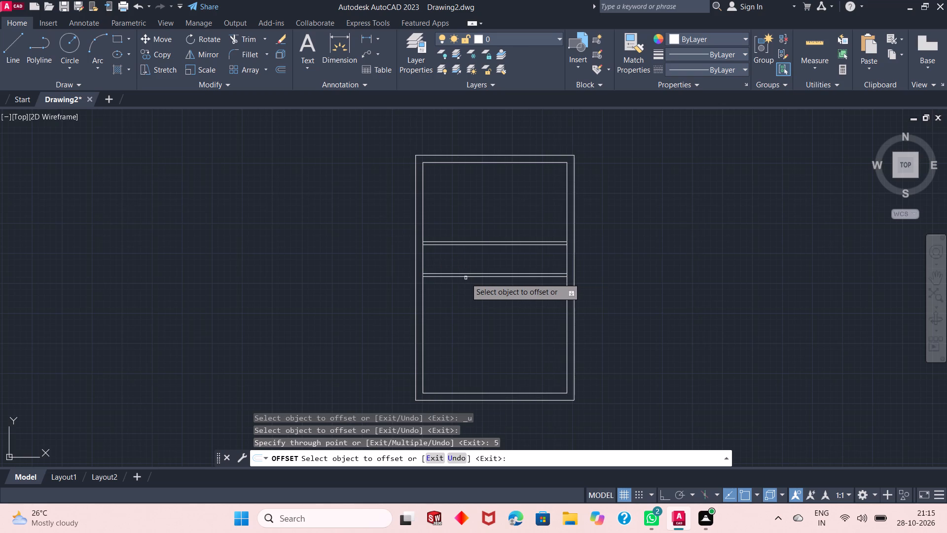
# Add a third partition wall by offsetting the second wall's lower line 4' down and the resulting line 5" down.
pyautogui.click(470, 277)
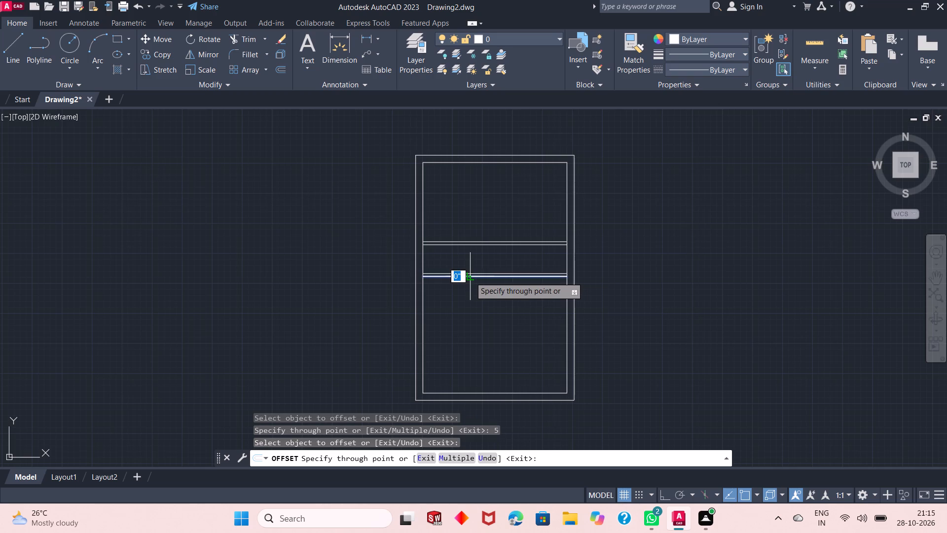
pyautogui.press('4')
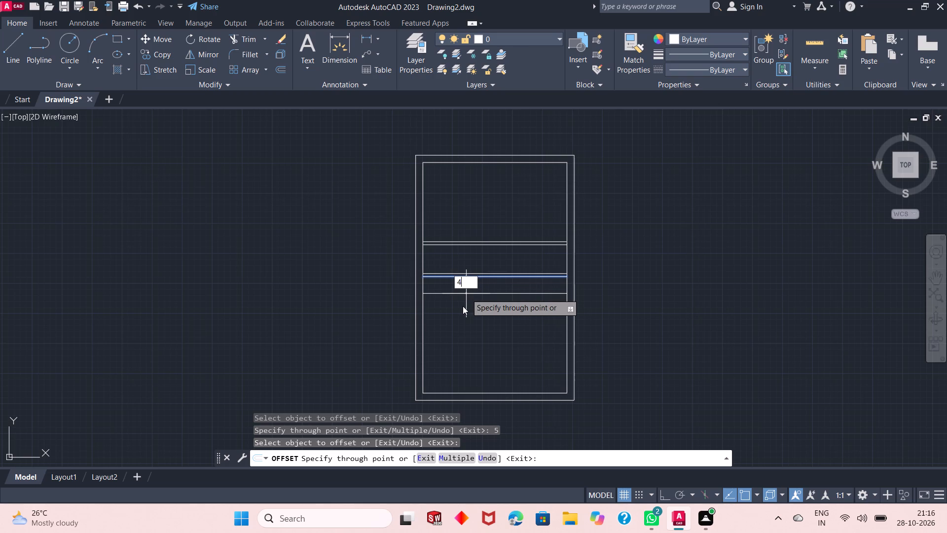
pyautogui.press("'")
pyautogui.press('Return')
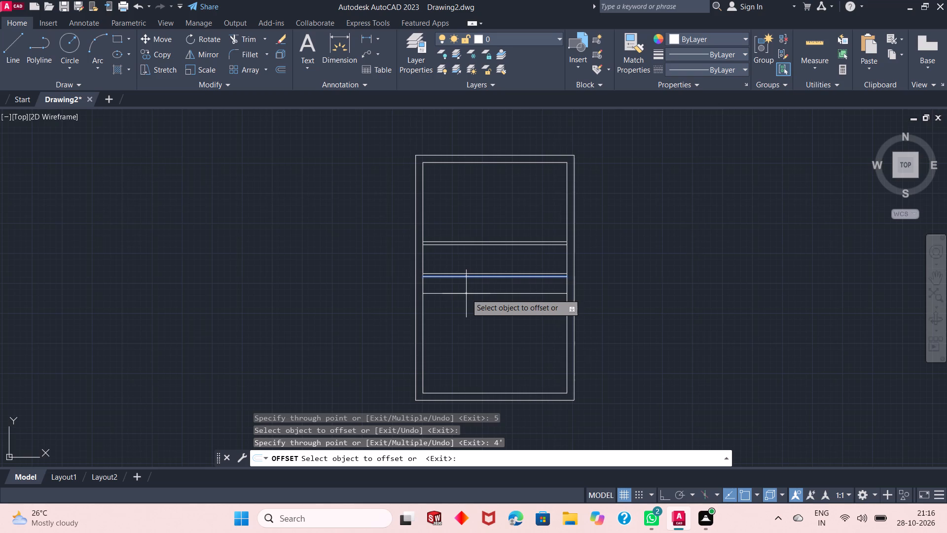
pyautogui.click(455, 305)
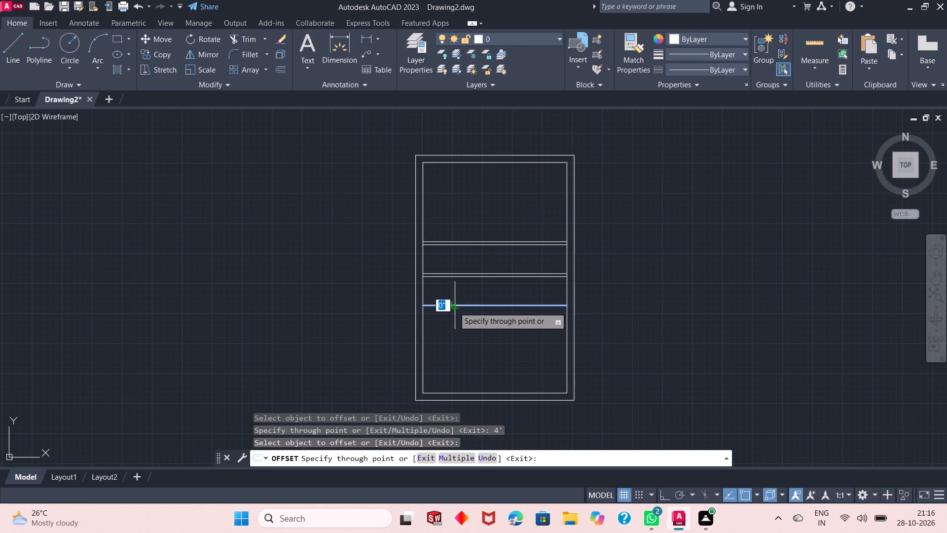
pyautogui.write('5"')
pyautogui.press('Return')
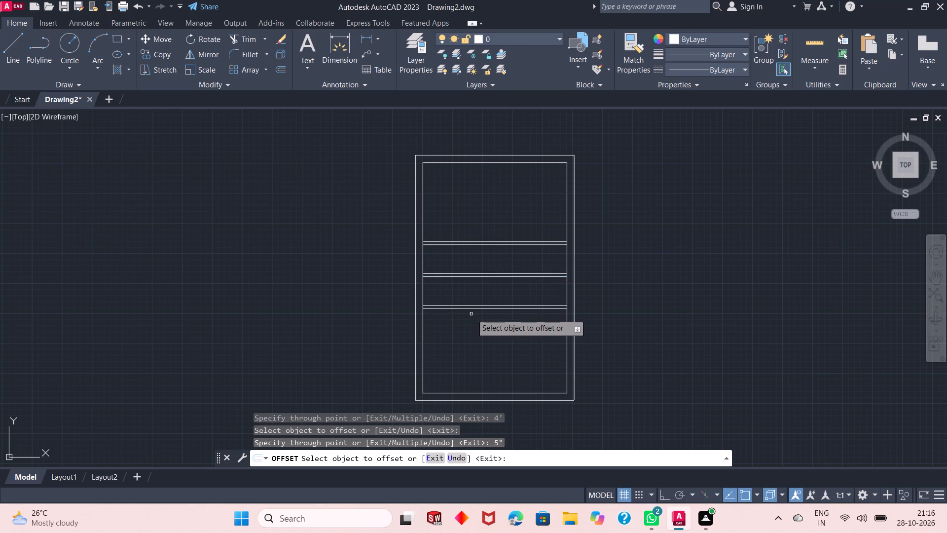
# Measure the width and height of the top room.
pyautogui.click(805, 53)
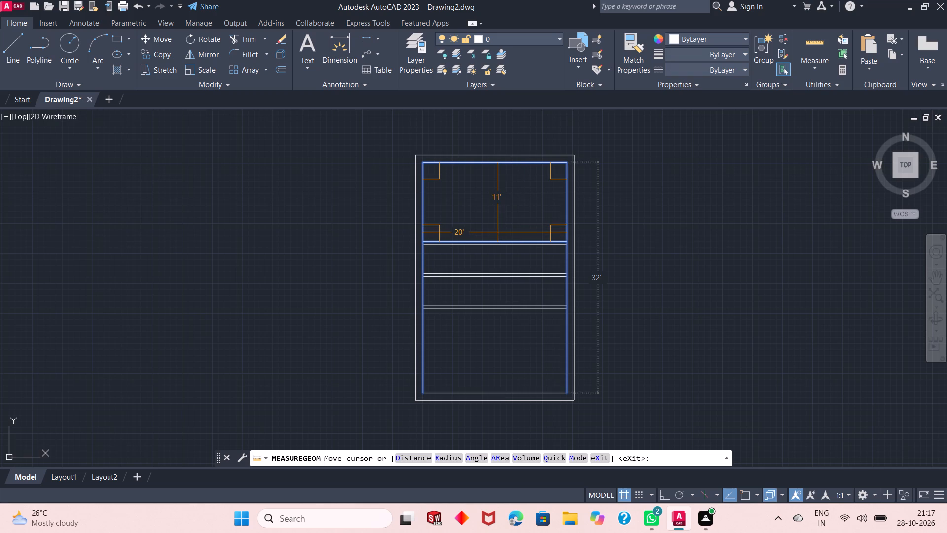
pyautogui.press('Escape')
# Undo the partition offsets, the explode and the 1' inward offset, back to the single 22' by 34' rectangle.
pyautogui.hotkey('ctrl', 'z')
pyautogui.hotkey('ctrl', 'z')
pyautogui.hotkey('ctrl', 'z')
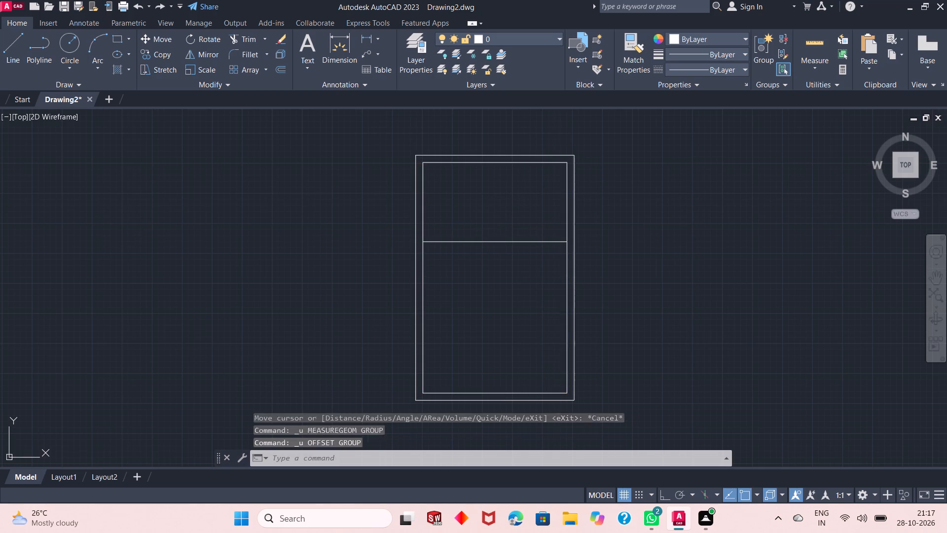
pyautogui.hotkey('ctrl', 'z')
pyautogui.hotkey('ctrl', 'z')
pyautogui.hotkey('ctrl', 'z')
pyautogui.hotkey('ctrl', 'z')
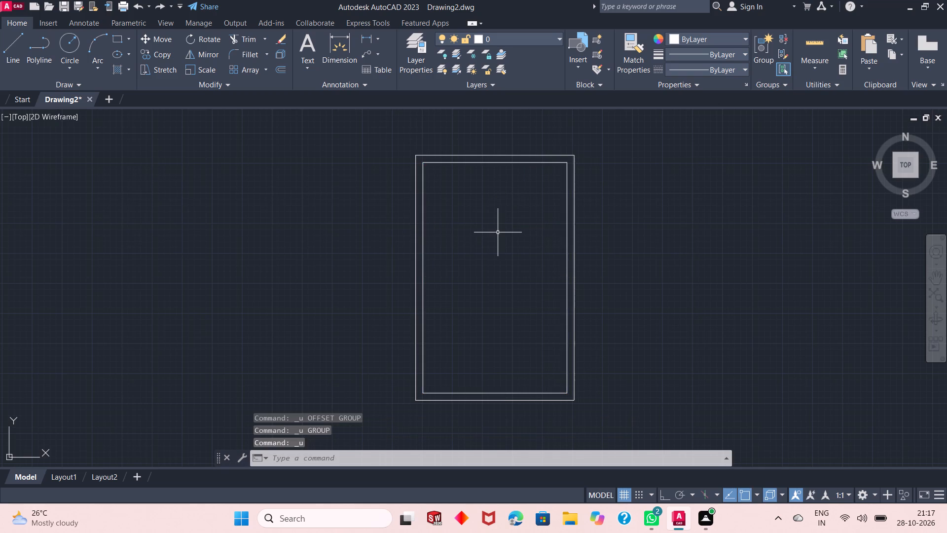
pyautogui.hotkey('ctrl', 'z')
pyautogui.hotkey('ctrl', 'z')
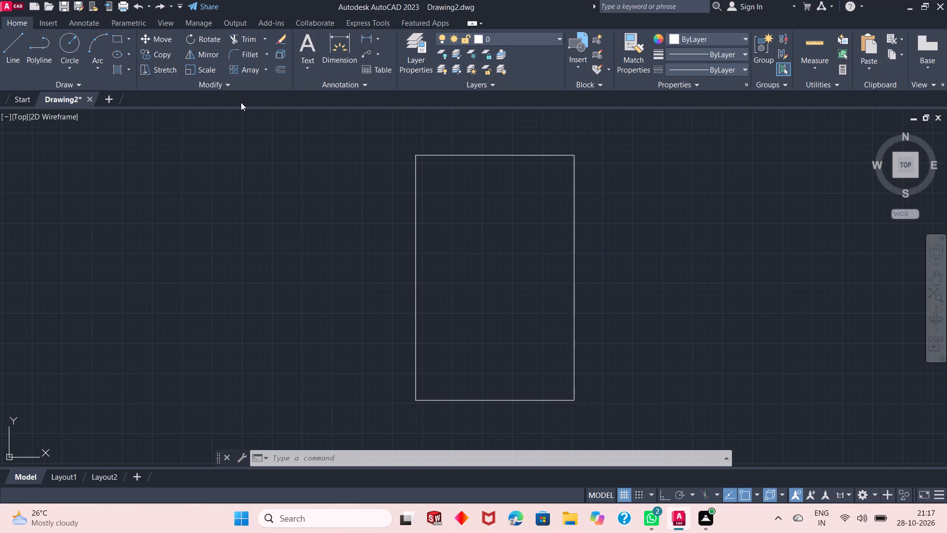
# Offset the 22' by 34' rectangle 9" inwards using the Through option.
pyautogui.click(275, 74)
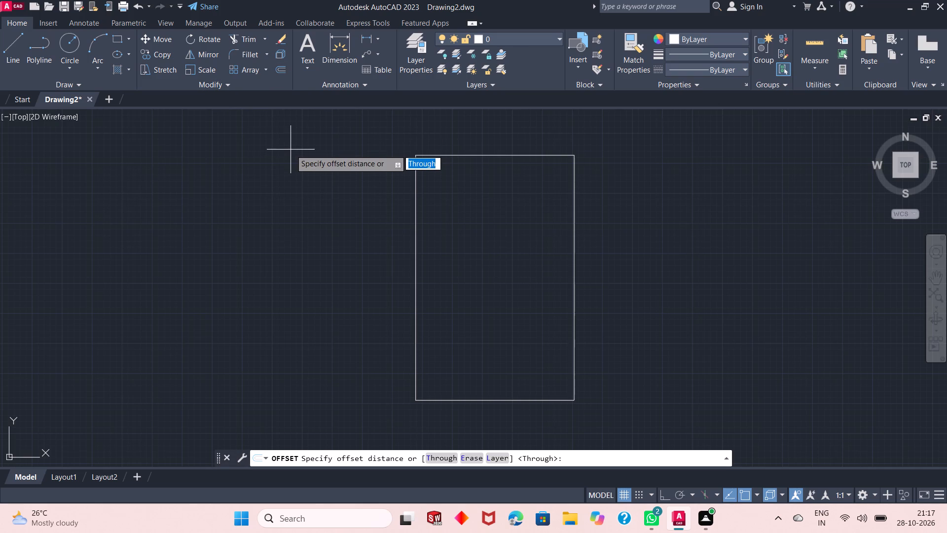
pyautogui.press('space')
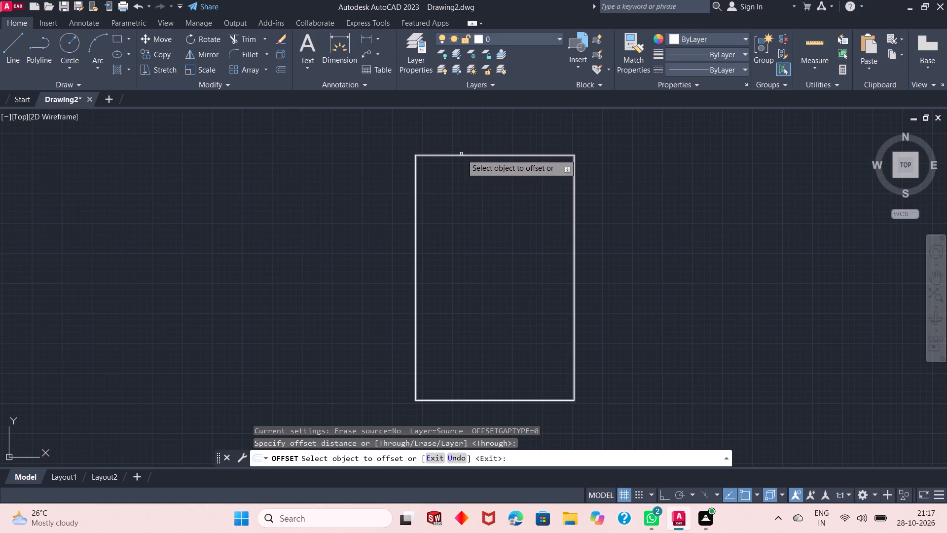
pyautogui.click(462, 154)
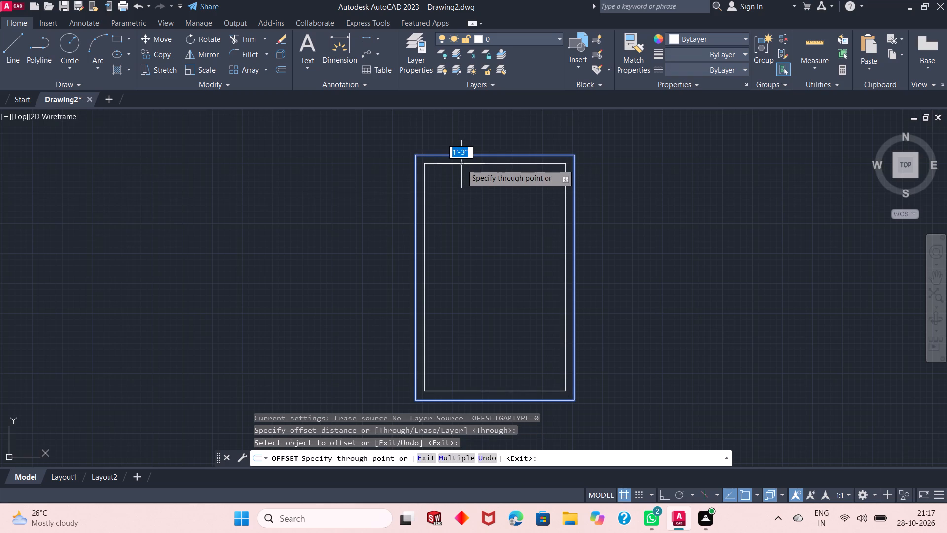
pyautogui.write('9"')
pyautogui.press('Return')
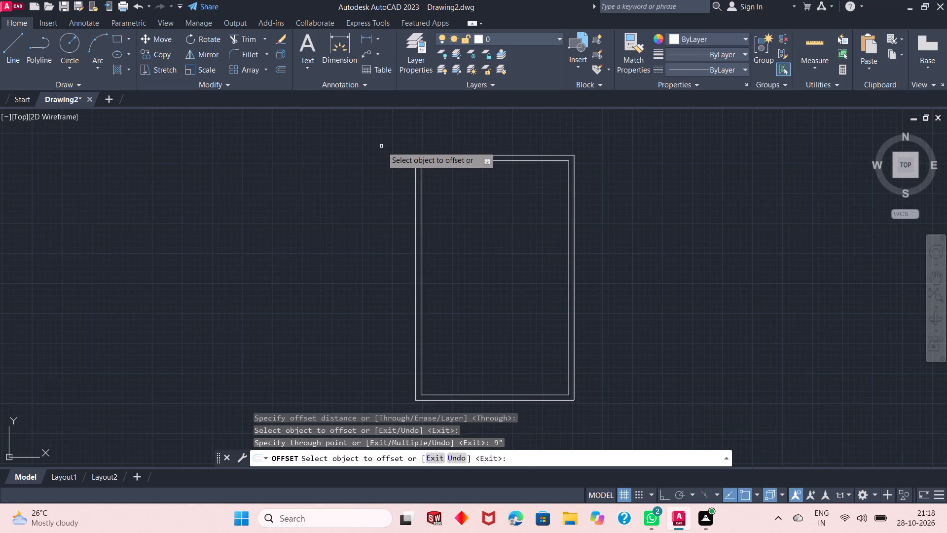
pyautogui.press('space')
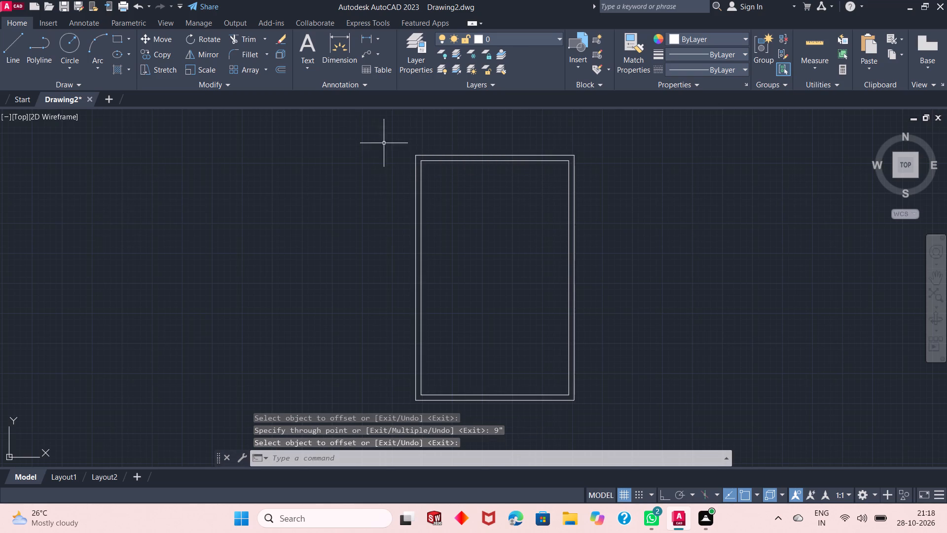
# Explode the inner wall rectangle into separate lines.
pyautogui.click(280, 58)
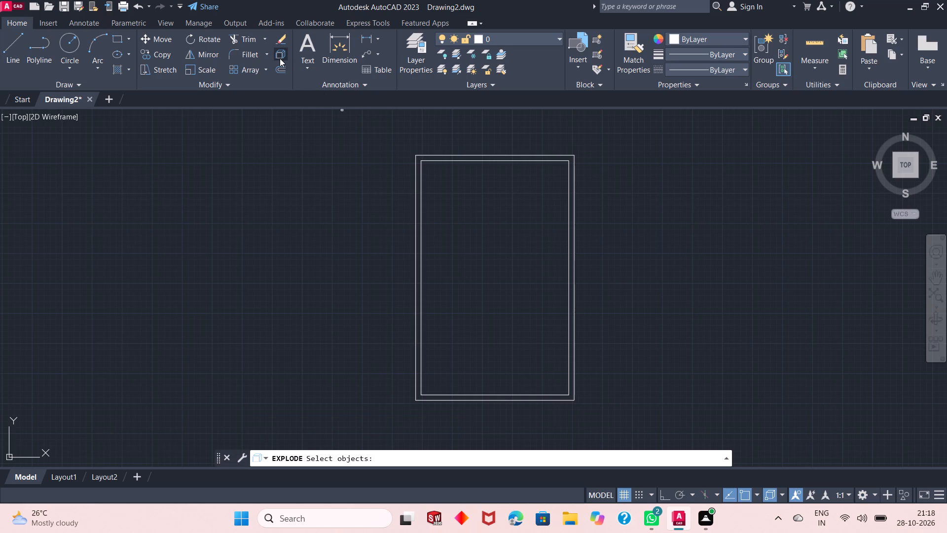
pyautogui.click(440, 160)
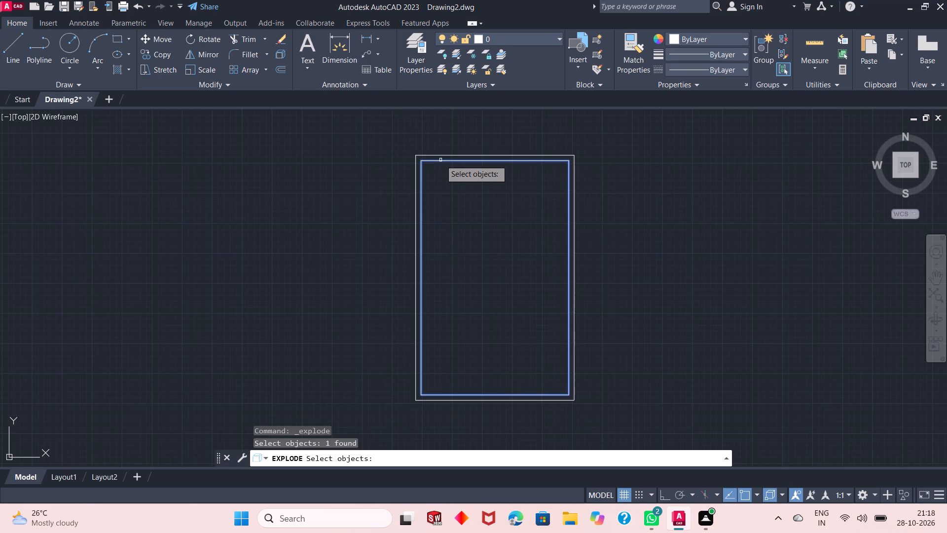
pyautogui.press('Return')
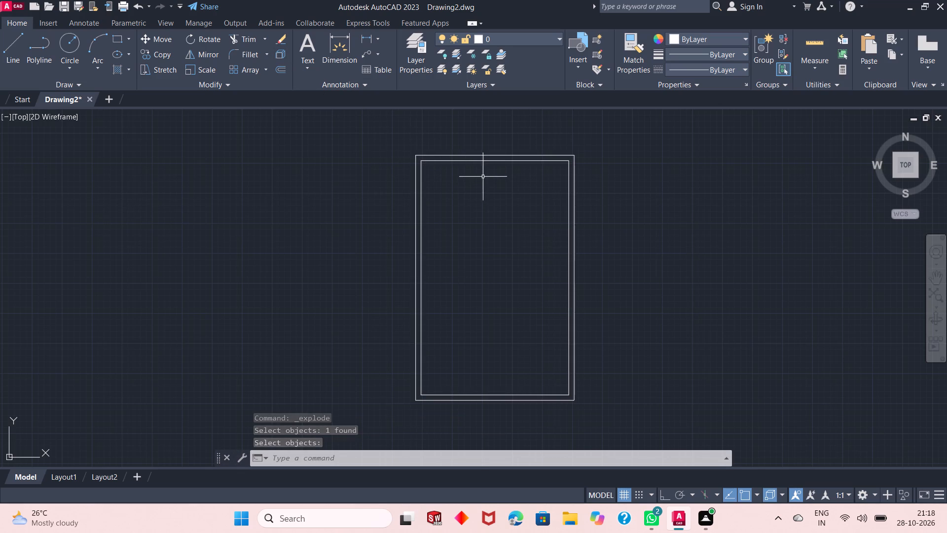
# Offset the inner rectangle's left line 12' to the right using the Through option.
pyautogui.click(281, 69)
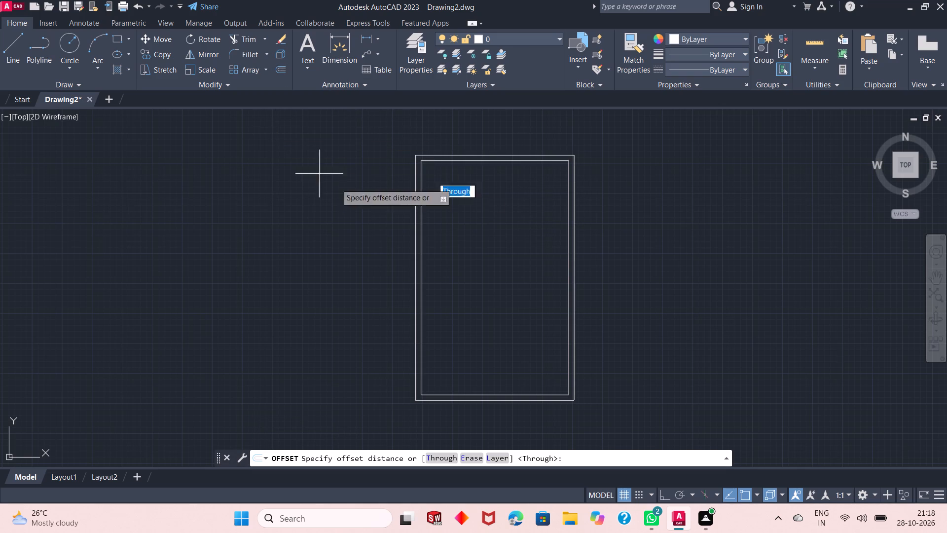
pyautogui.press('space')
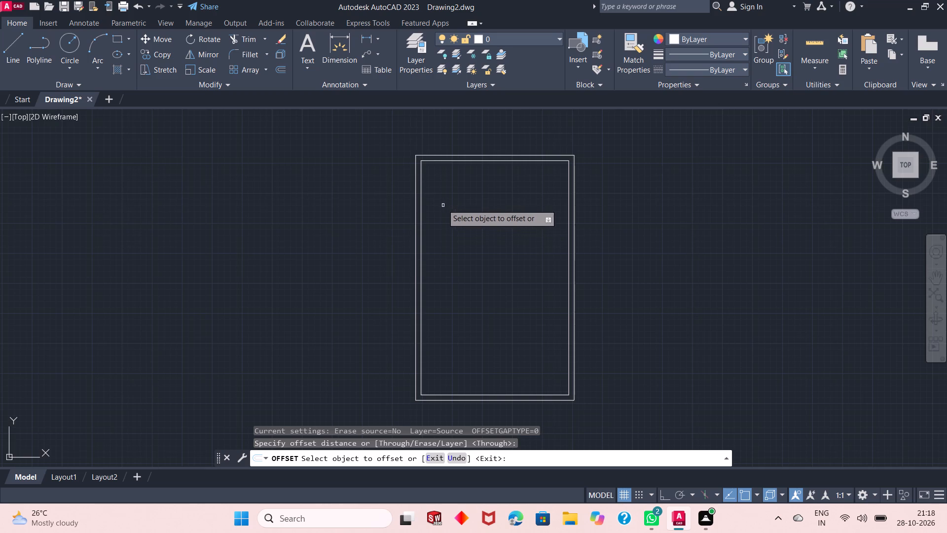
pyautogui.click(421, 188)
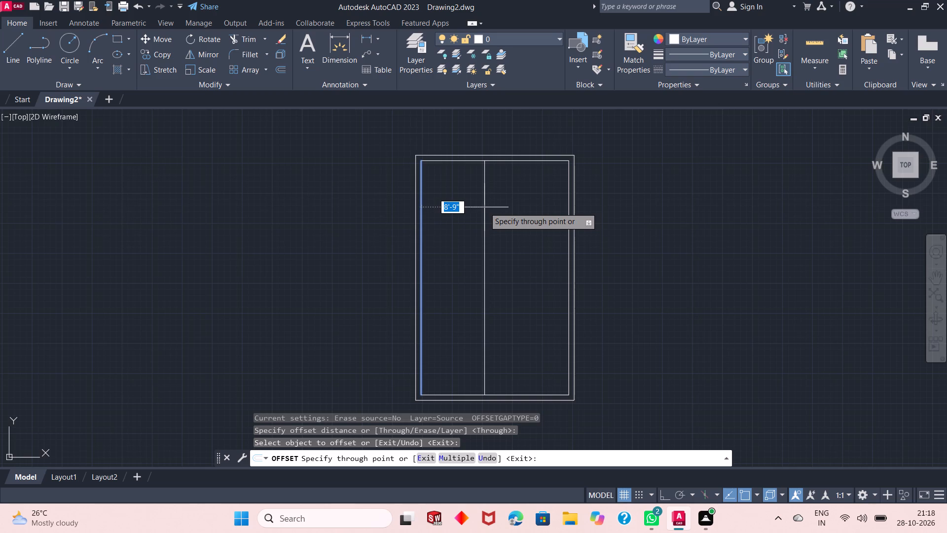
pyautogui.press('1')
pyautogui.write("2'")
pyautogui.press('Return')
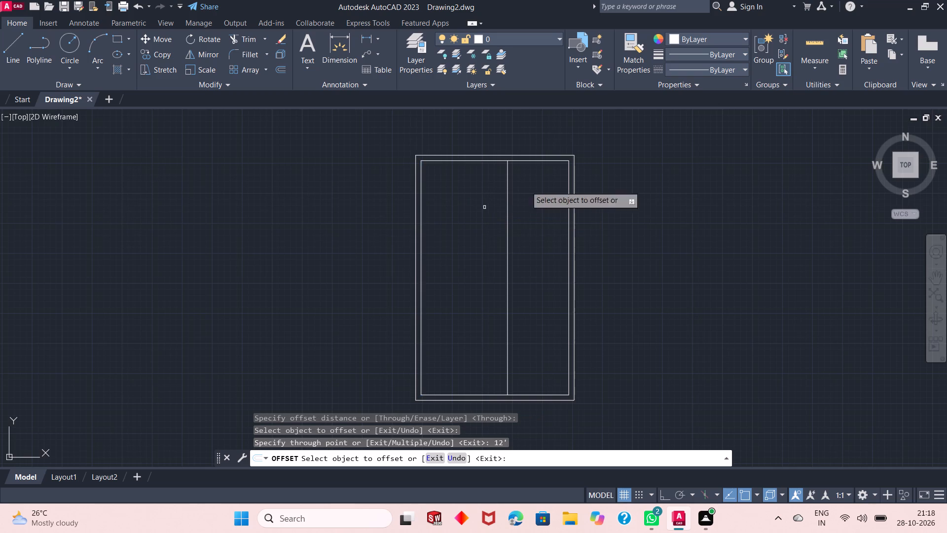
# Measure the width and height of the space to the right of the new partition line.
pyautogui.click(804, 40)
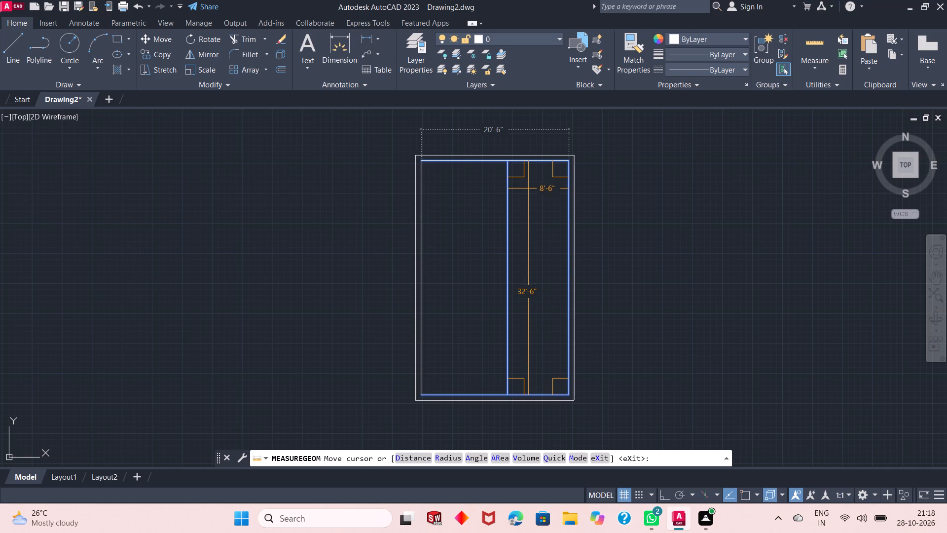
pyautogui.press('Escape')
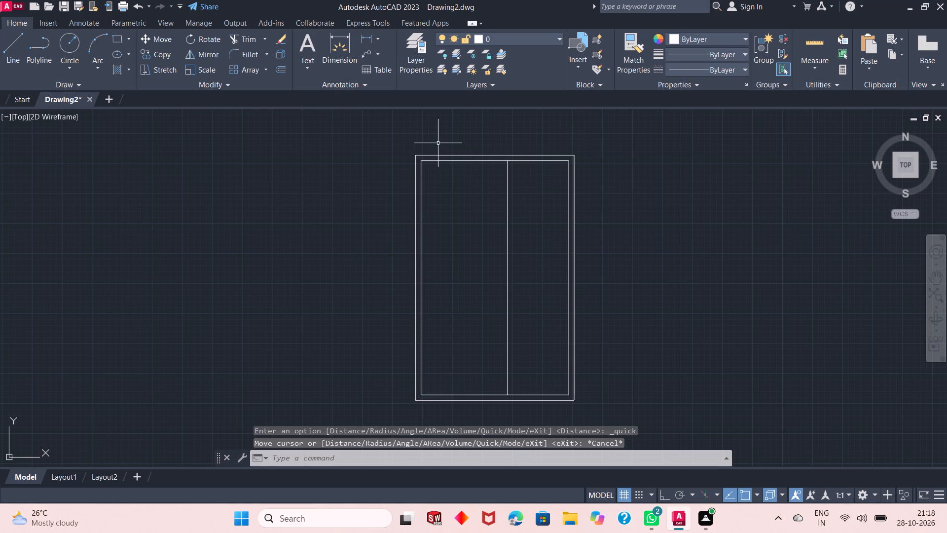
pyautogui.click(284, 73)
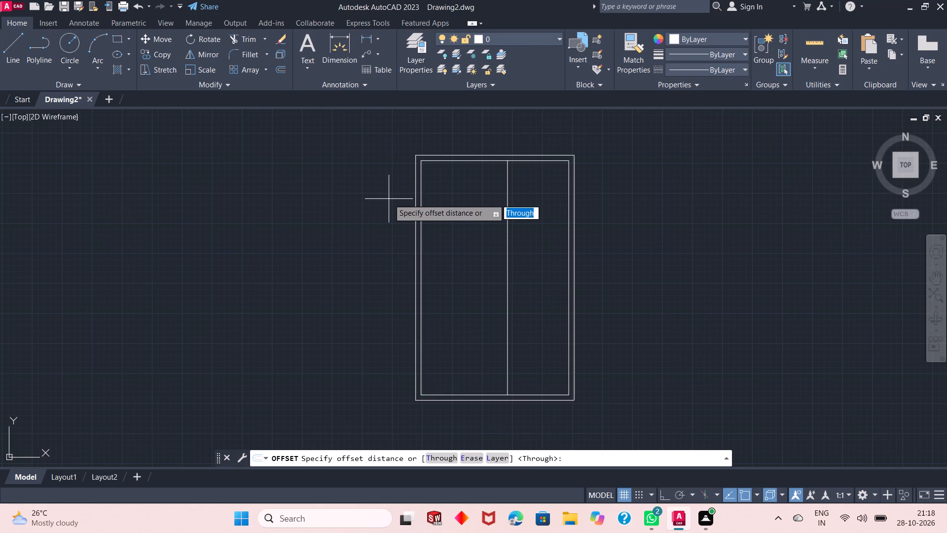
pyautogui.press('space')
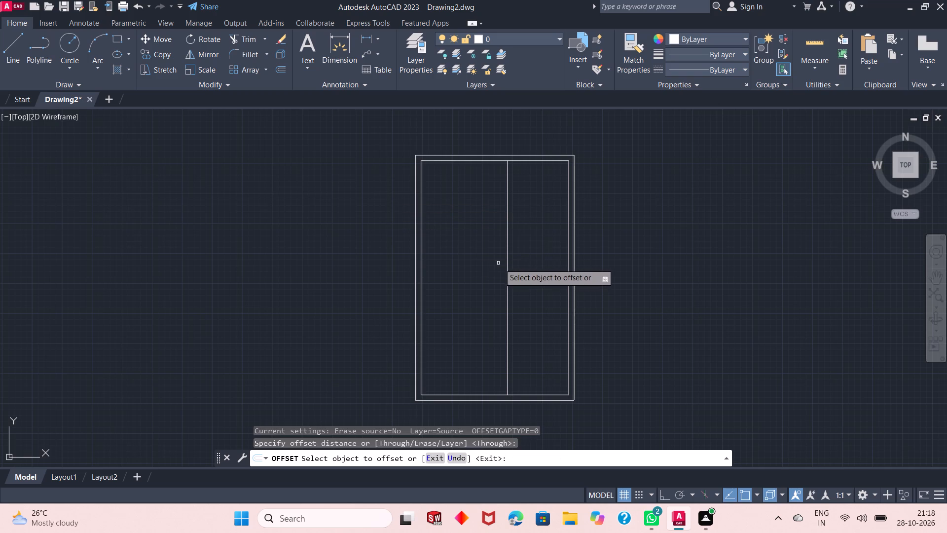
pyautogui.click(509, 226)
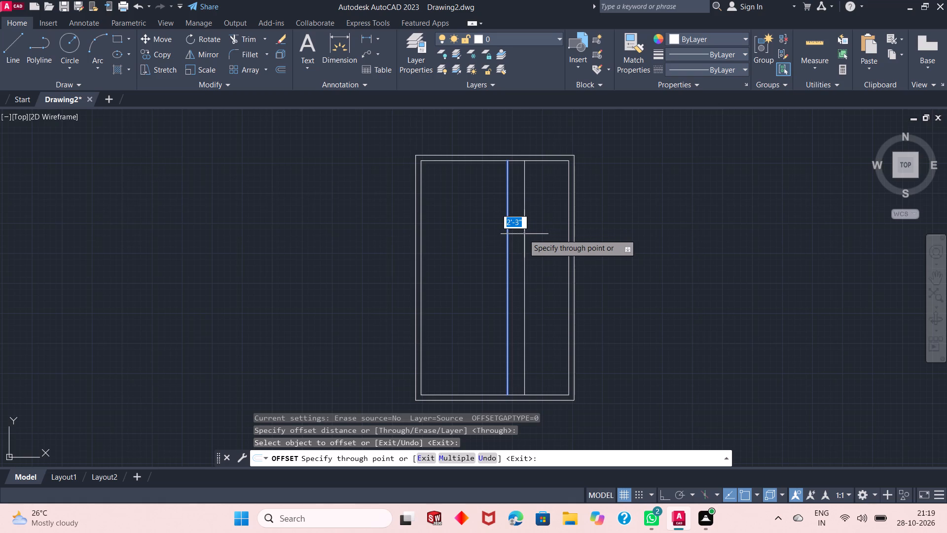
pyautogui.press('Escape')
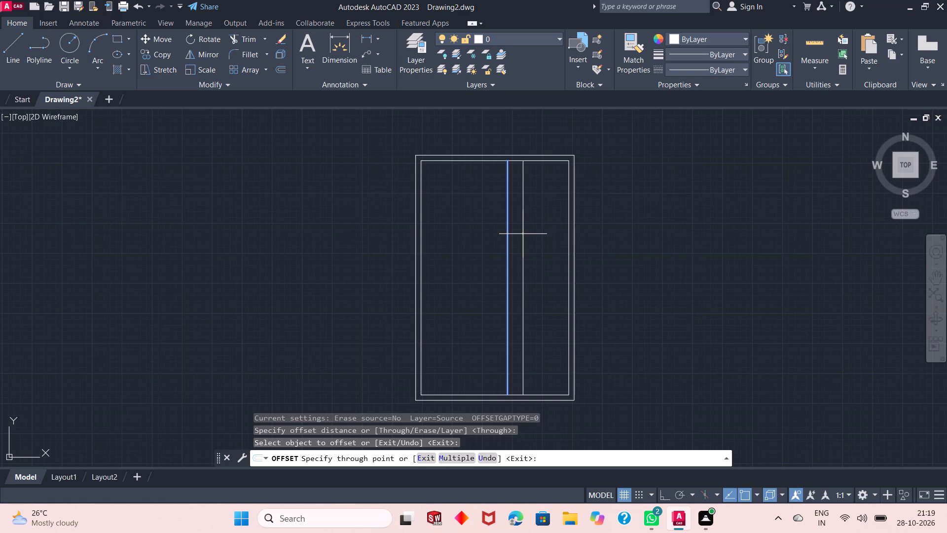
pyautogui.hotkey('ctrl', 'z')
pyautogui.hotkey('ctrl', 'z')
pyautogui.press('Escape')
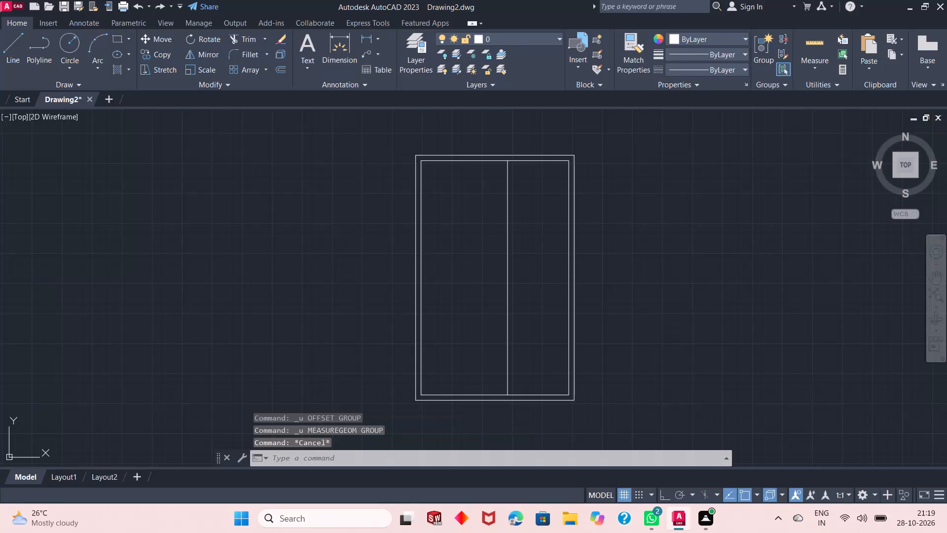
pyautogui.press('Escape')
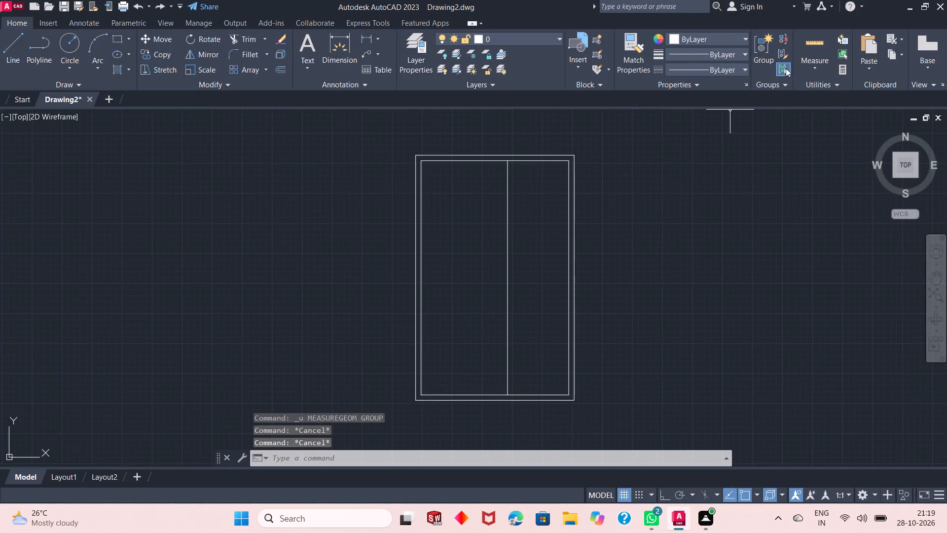
# Measure the width and height of the space to the left of the partition line.
pyautogui.click(802, 48)
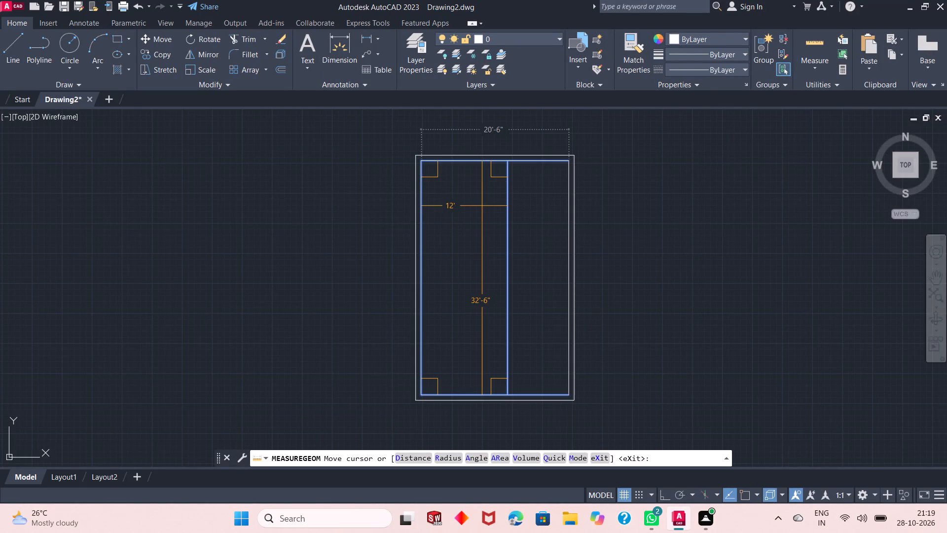
pyautogui.press('Escape')
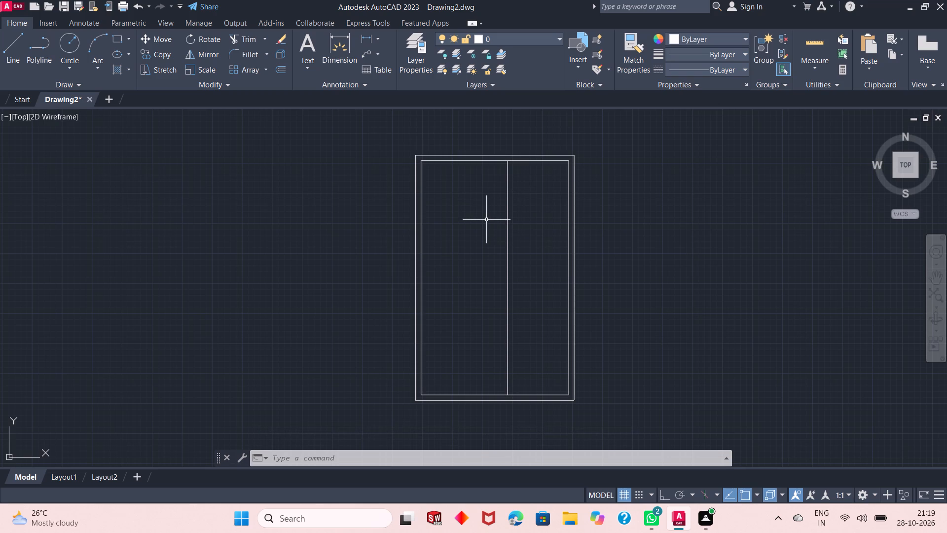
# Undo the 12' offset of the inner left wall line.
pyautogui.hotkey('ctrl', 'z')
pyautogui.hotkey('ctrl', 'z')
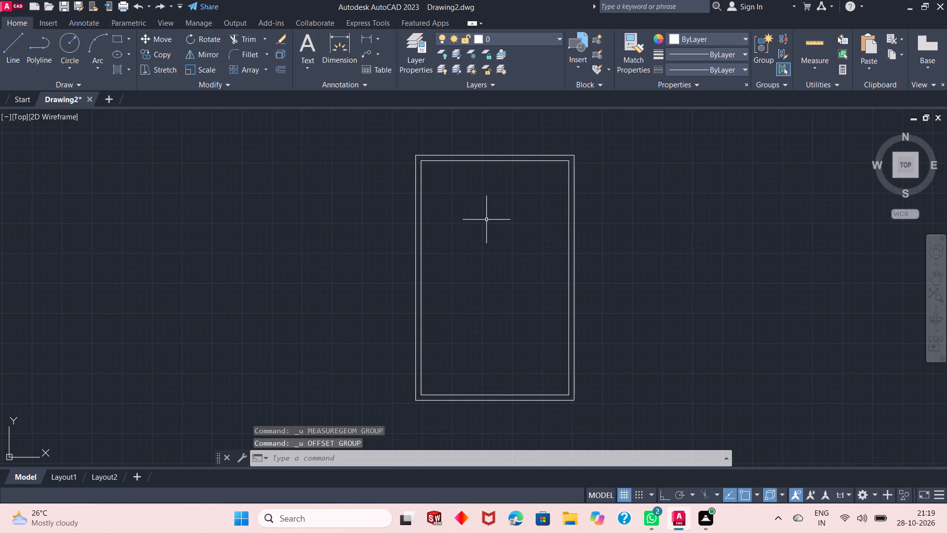
# Add a vertical partition wall by offsetting the inner left wall line 11'6" to the right and the resulting line 5" to the right.
pyautogui.click(283, 71)
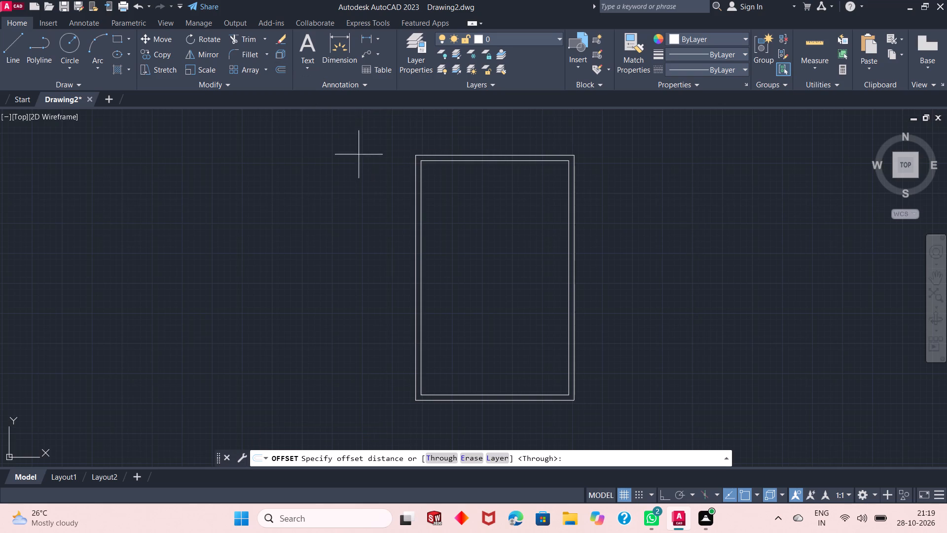
pyautogui.press('space')
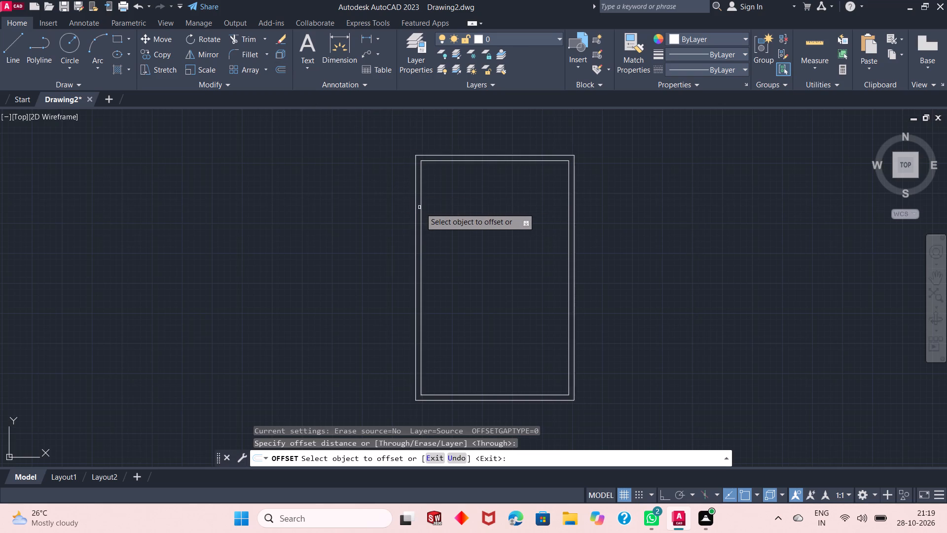
pyautogui.moveTo(420, 208); pyautogui.dragTo(453, 207)
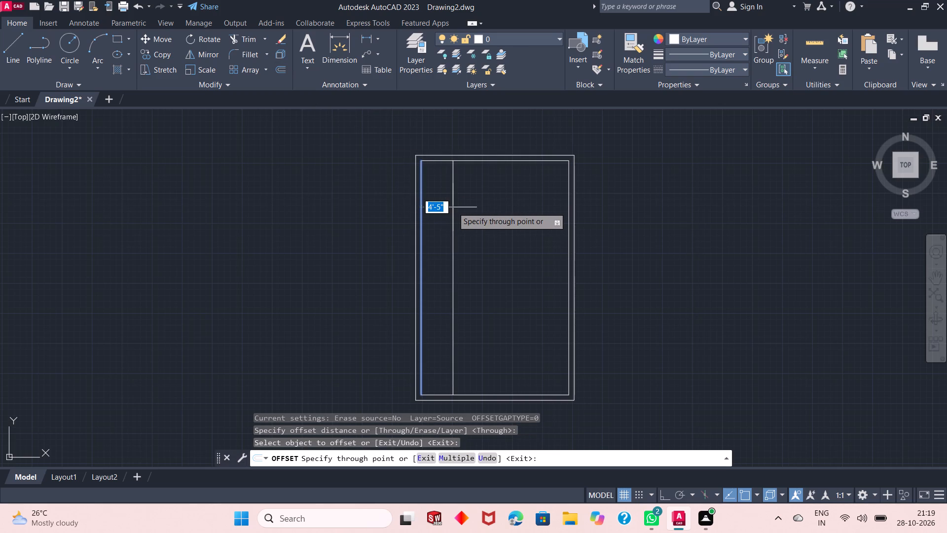
pyautogui.write("11'")
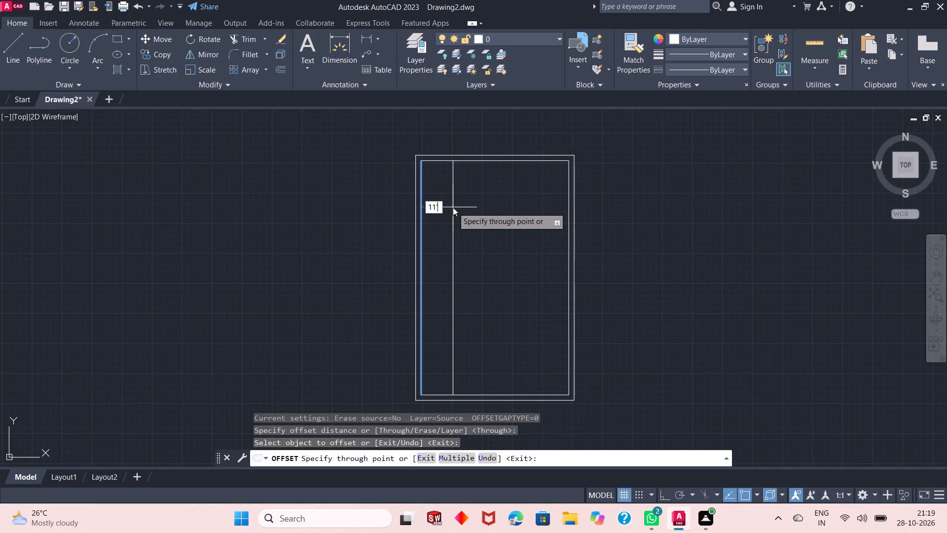
pyautogui.write('6"')
pyautogui.press('Return')
pyautogui.click(505, 207)
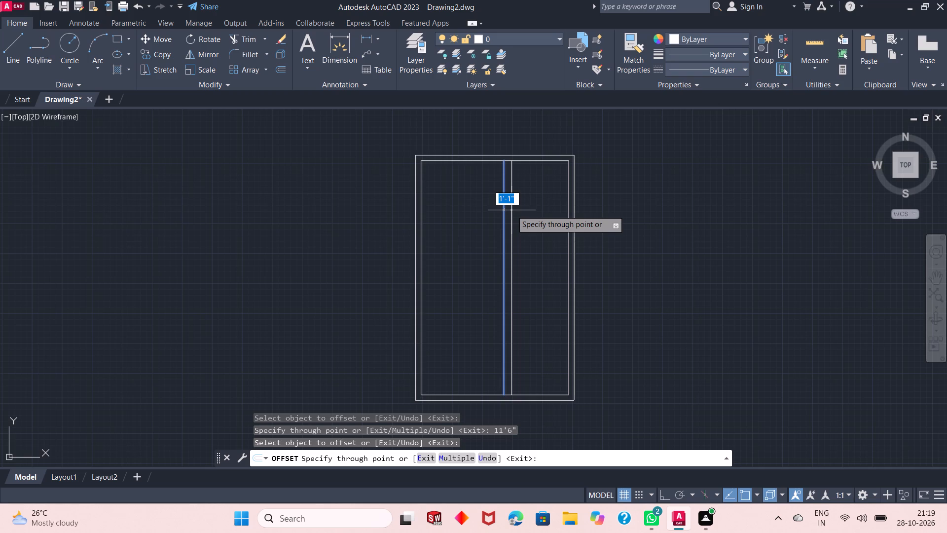
pyautogui.write('5"')
pyautogui.press('Return')
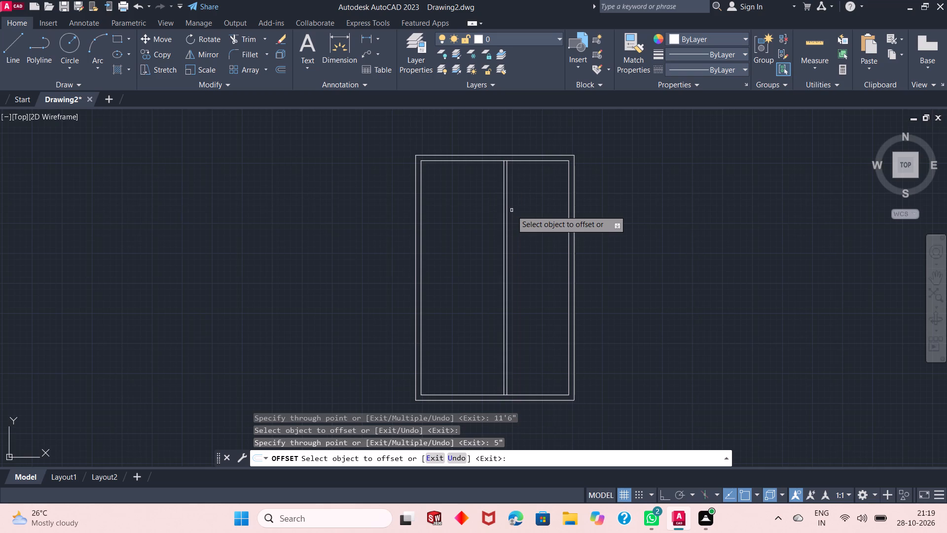
# Measure the spaces around the vertical partition wall.
pyautogui.click(818, 46)
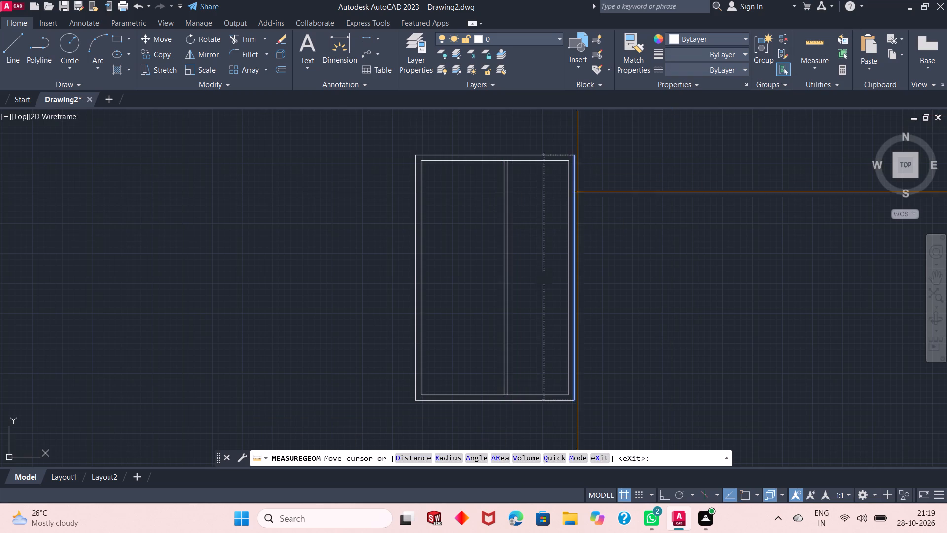
pyautogui.press('Escape')
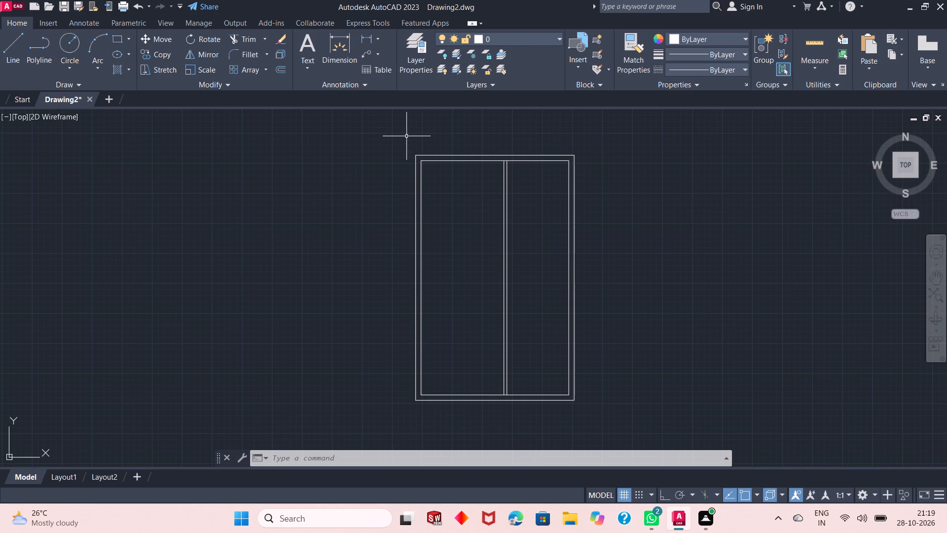
pyautogui.press('Return')
pyautogui.press('Escape')
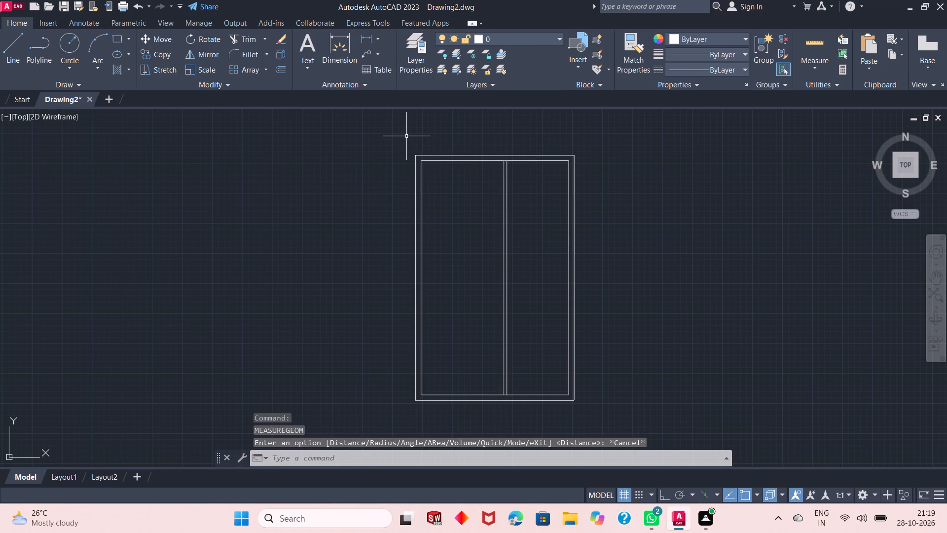
# Add a horizontal partition wall by offsetting the inner top wall line 9' down and the resulting line 5" down.
pyautogui.click(280, 71)
pyautogui.press('space')
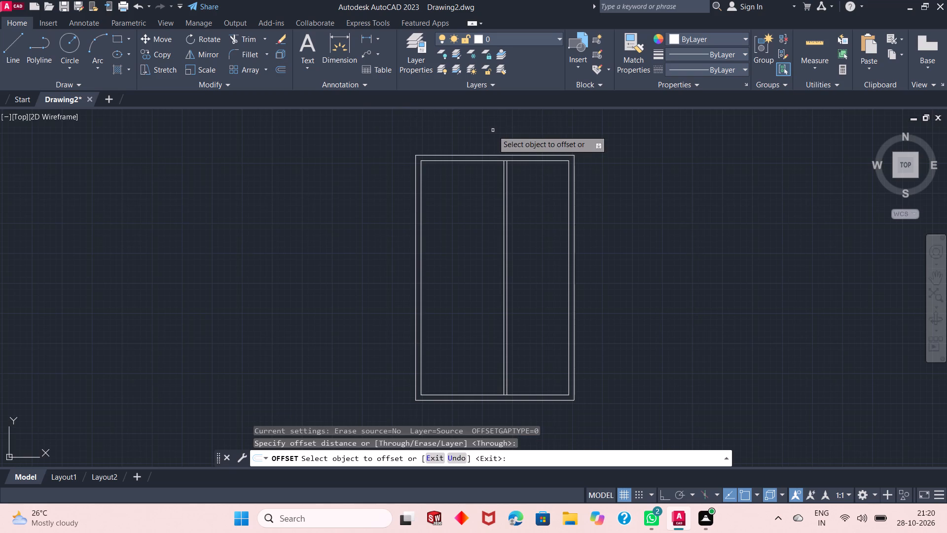
pyautogui.click(528, 160)
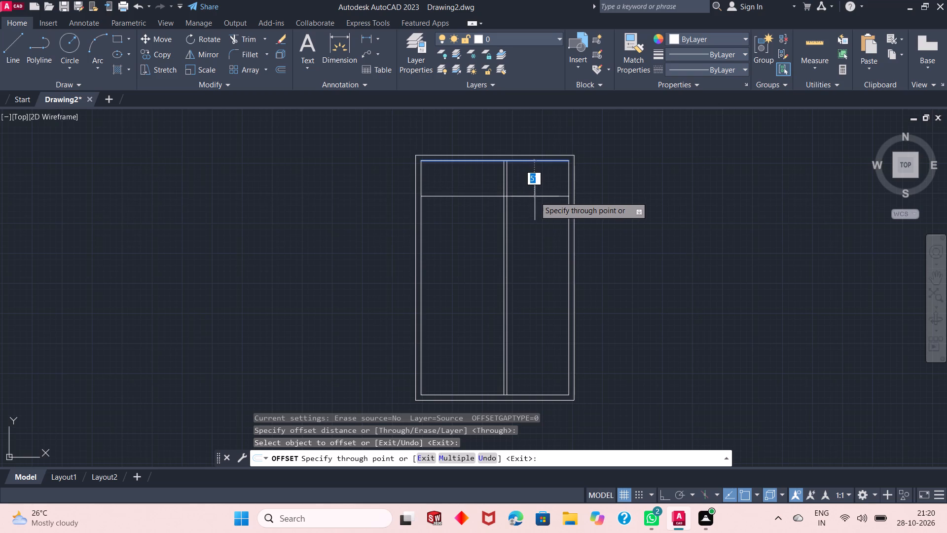
pyautogui.write("9'")
pyautogui.press('Return')
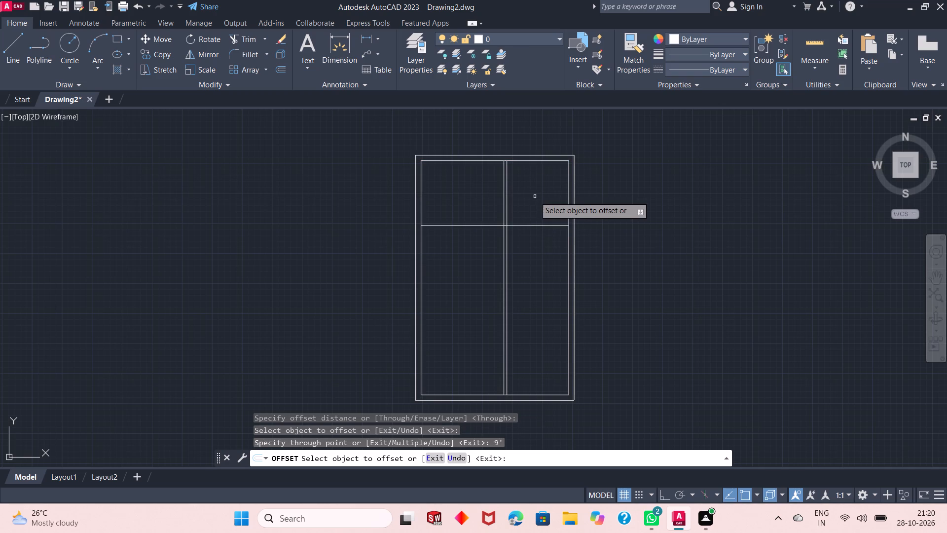
pyautogui.click(539, 225)
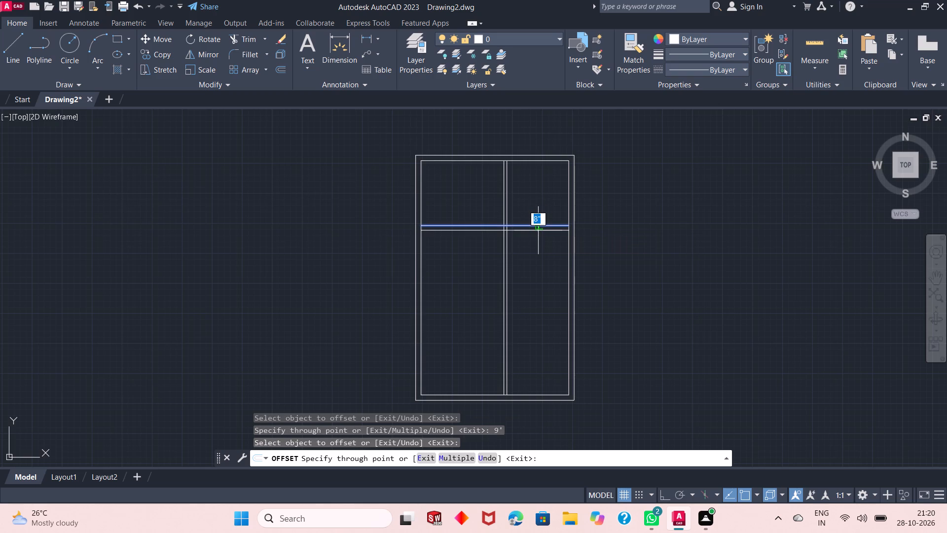
pyautogui.write('5"')
pyautogui.press('Return')
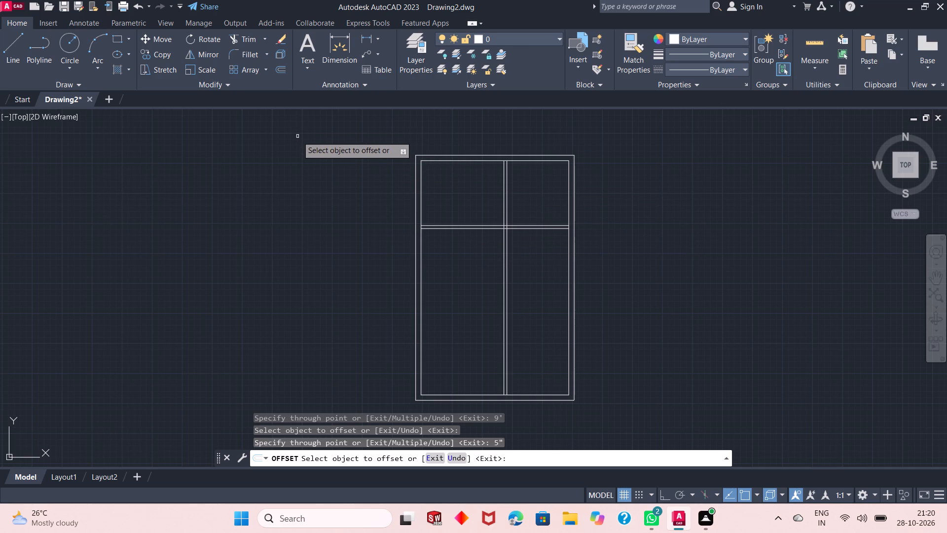
pyautogui.press('space')
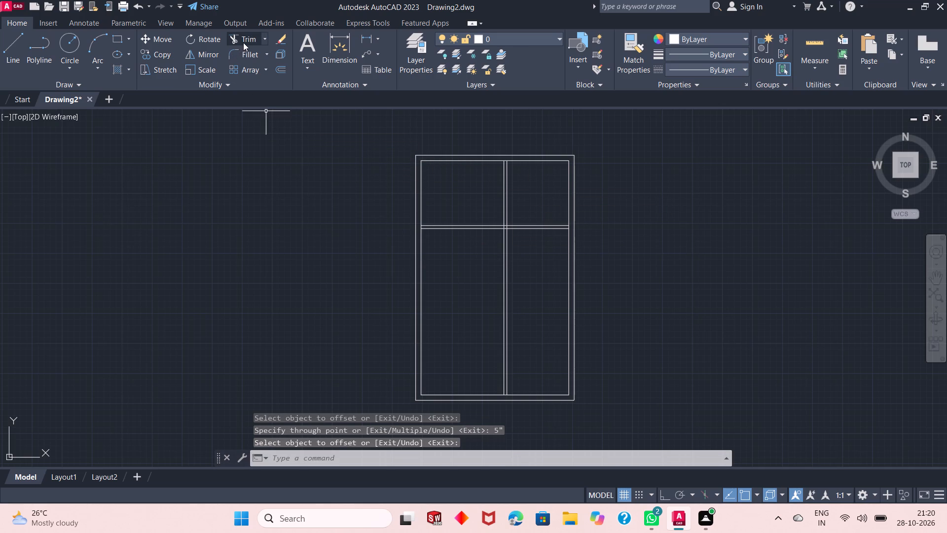
# Trim away both vertical partition lines below the horizontal partition wall.
pyautogui.click(243, 42)
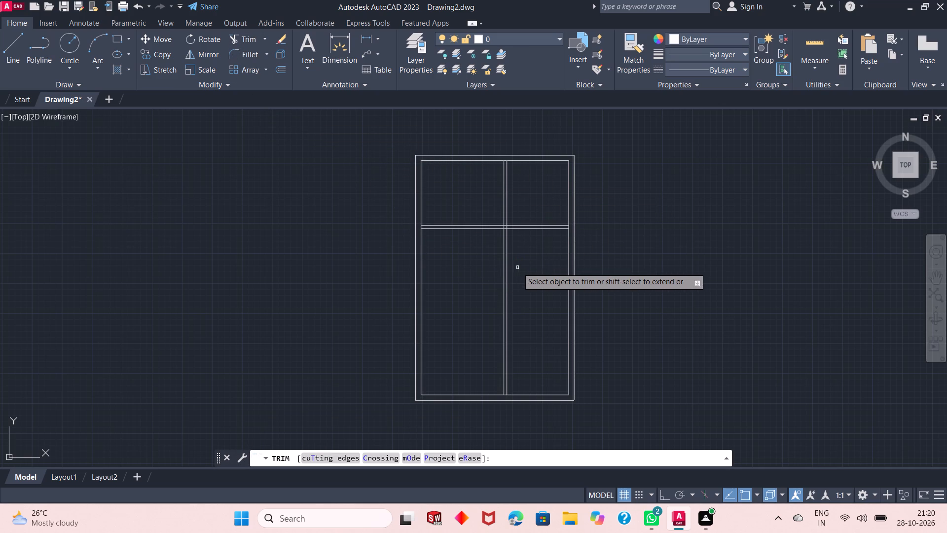
pyautogui.click(517, 267)
pyautogui.click(487, 276)
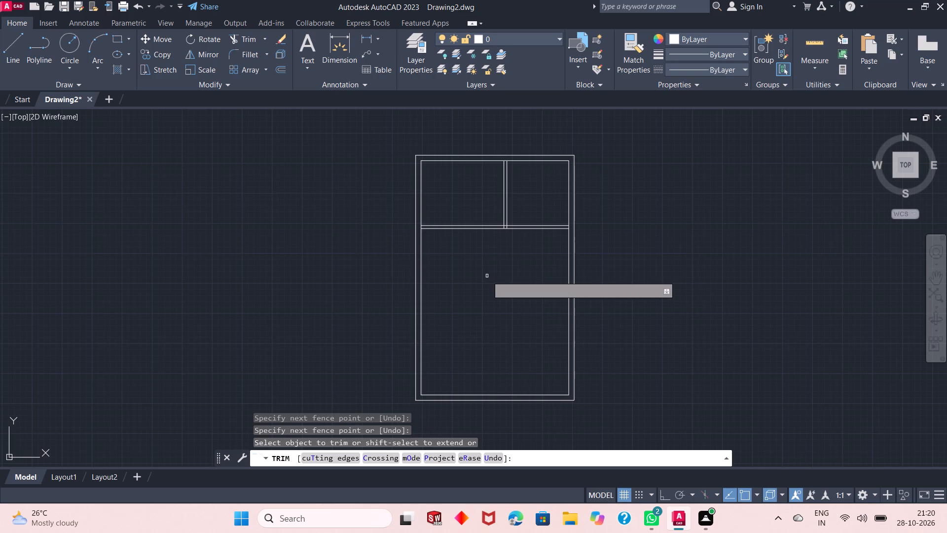
pyautogui.press('space')
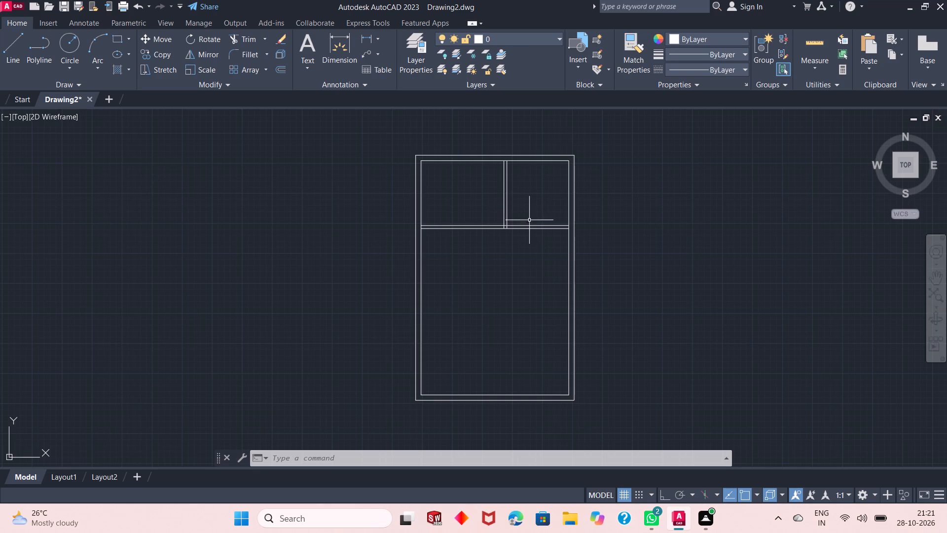
# Trim the overlapping line segments where the vertical partition meets the horizontal partition to open the T-junction.
pyautogui.keyDown('ctrl'); pyautogui.scroll(1, 515, 220); pyautogui.keyUp('ctrl')
pyautogui.keyDown('ctrl'); pyautogui.scroll(-2, 515, 220); pyautogui.keyUp('ctrl')
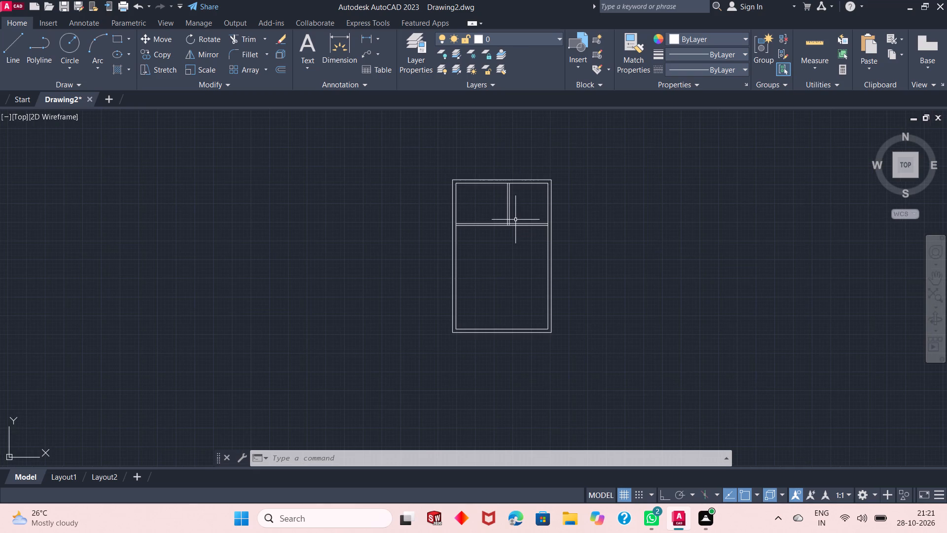
pyautogui.keyDown('ctrl'); pyautogui.scroll(1, 515, 220); pyautogui.keyUp('ctrl')
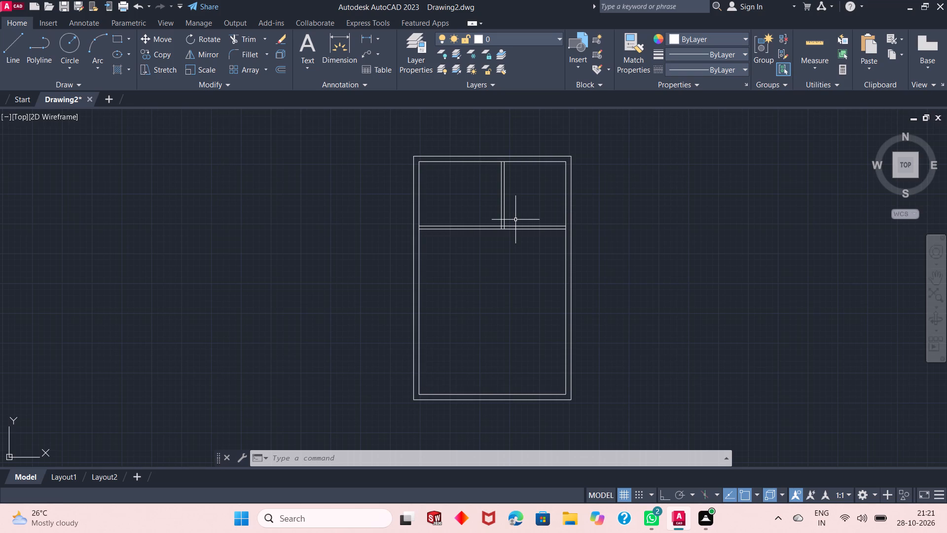
pyautogui.keyDown('ctrl'); pyautogui.scroll(1, 505, 240); pyautogui.keyUp('ctrl')
pyautogui.keyDown('ctrl'); pyautogui.scroll(-1, 527, 205); pyautogui.keyUp('ctrl')
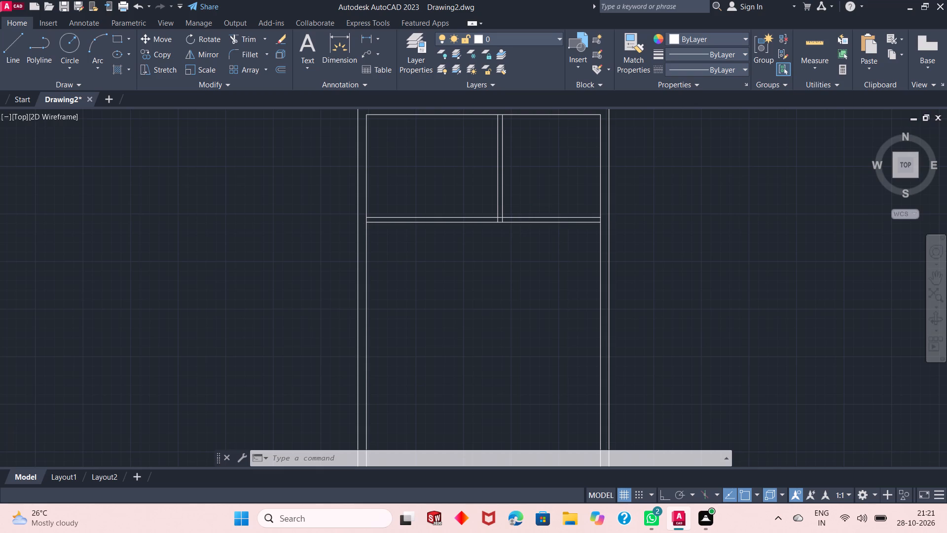
pyautogui.keyDown('ctrl'); pyautogui.scroll(3, 512, 210); pyautogui.keyUp('ctrl')
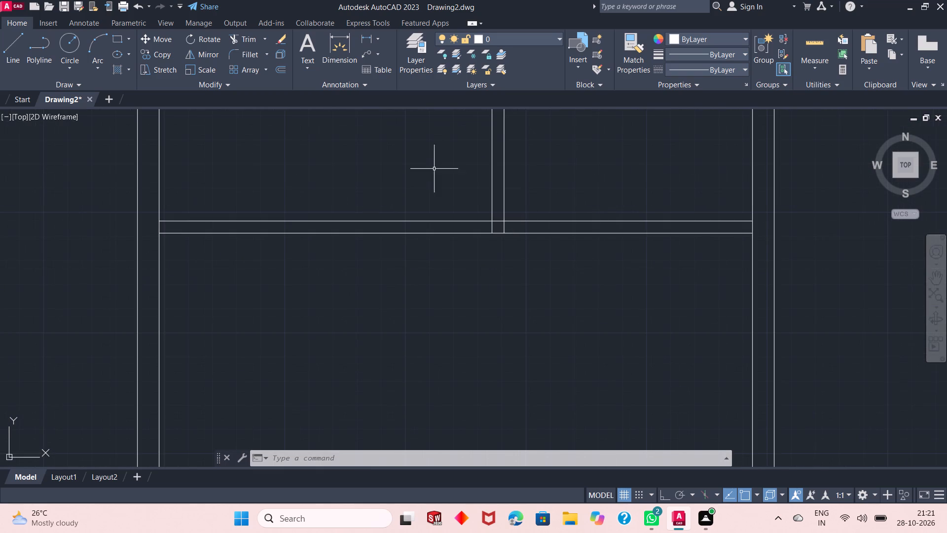
pyautogui.click(236, 38)
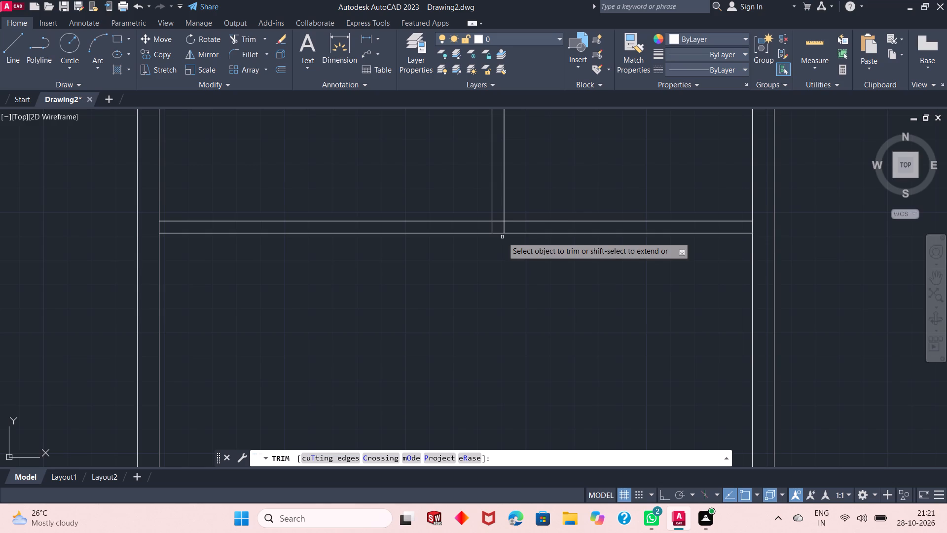
pyautogui.click(512, 227)
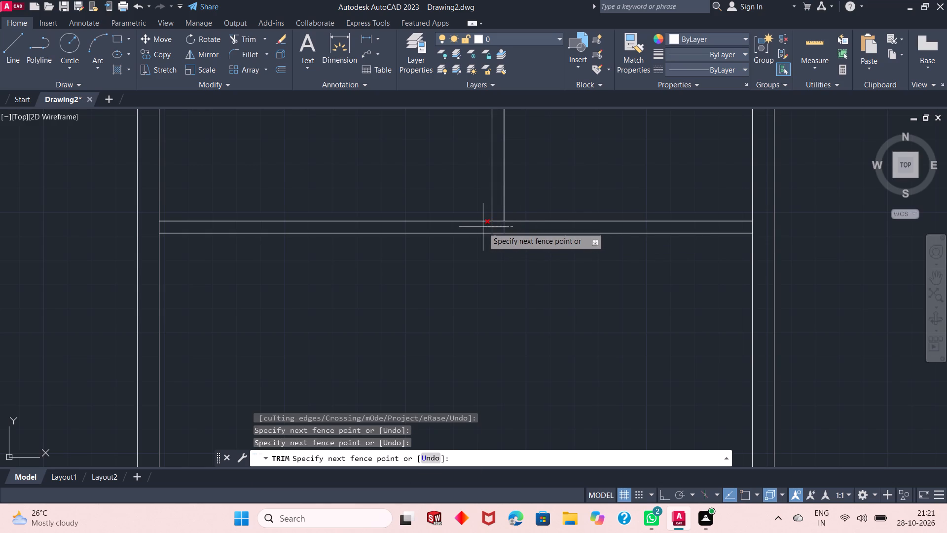
pyautogui.click(483, 227)
pyautogui.moveTo(500, 224); pyautogui.dragTo(499, 210)
pyautogui.click(499, 210)
pyautogui.click(499, 210)
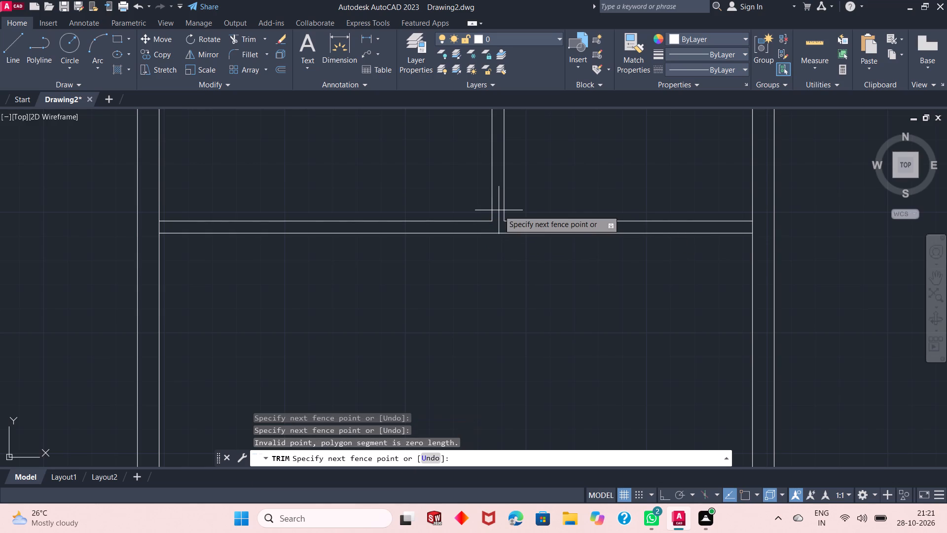
pyautogui.click(499, 210)
pyautogui.click(498, 212)
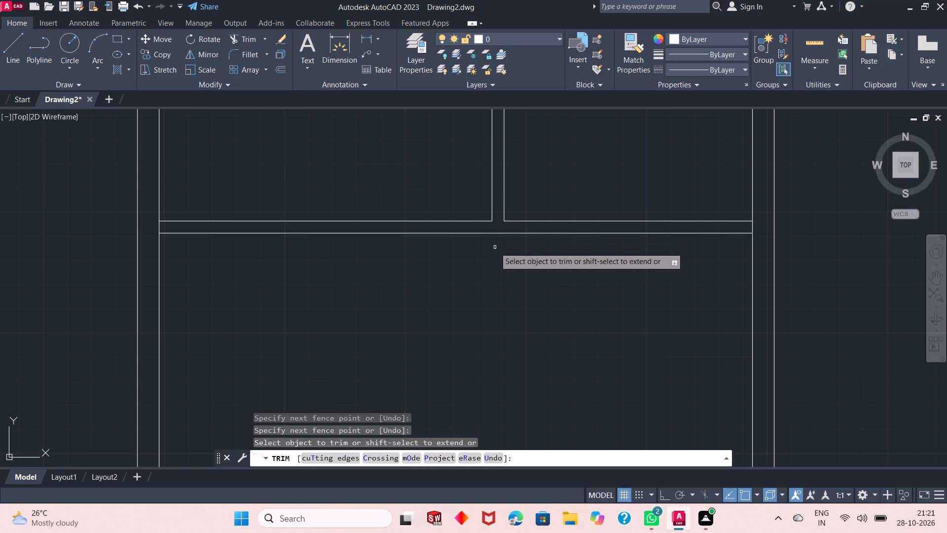
# Trim the inner top wall line between the two vertical partition lines.
pyautogui.keyDown('ctrl'); pyautogui.scroll(-2, 495, 247); pyautogui.keyUp('ctrl')
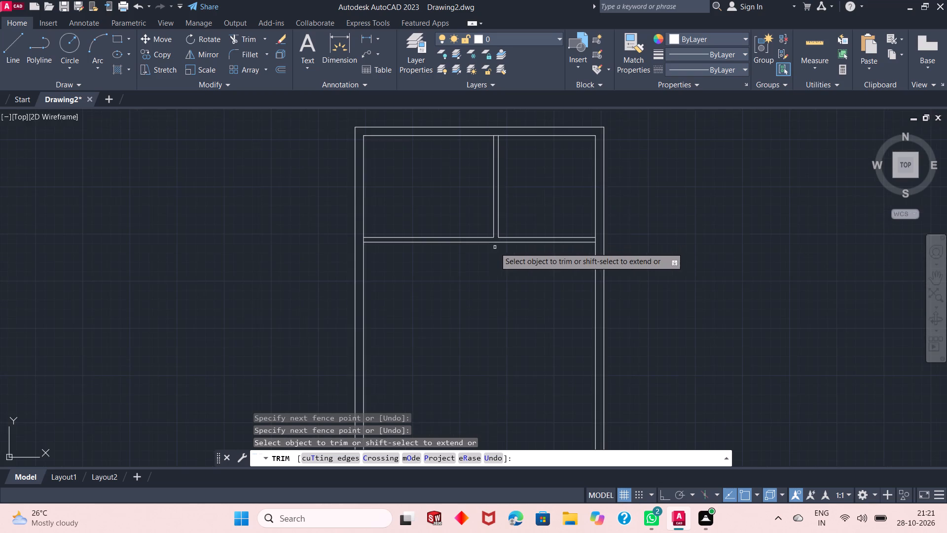
pyautogui.keyDown('ctrl'); pyautogui.scroll(3, 498, 131); pyautogui.keyUp('ctrl')
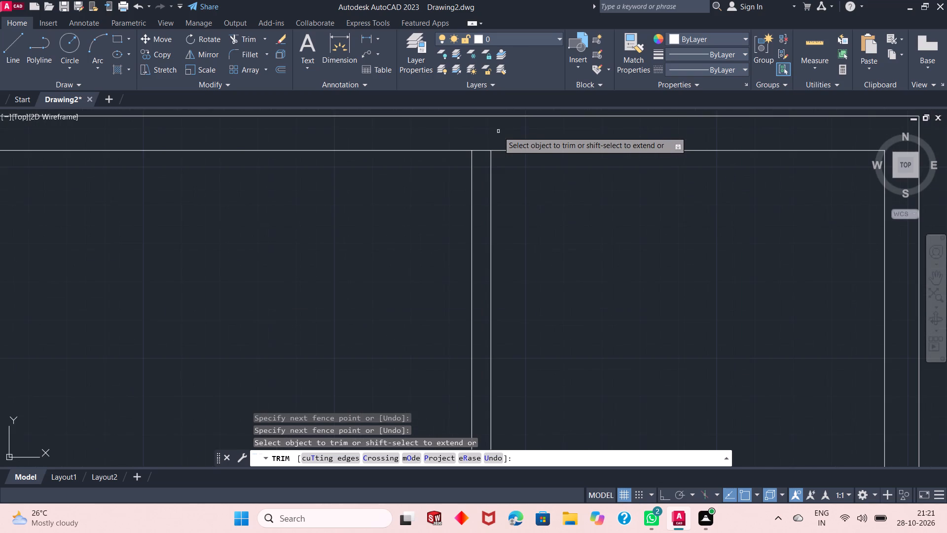
pyautogui.click(479, 151)
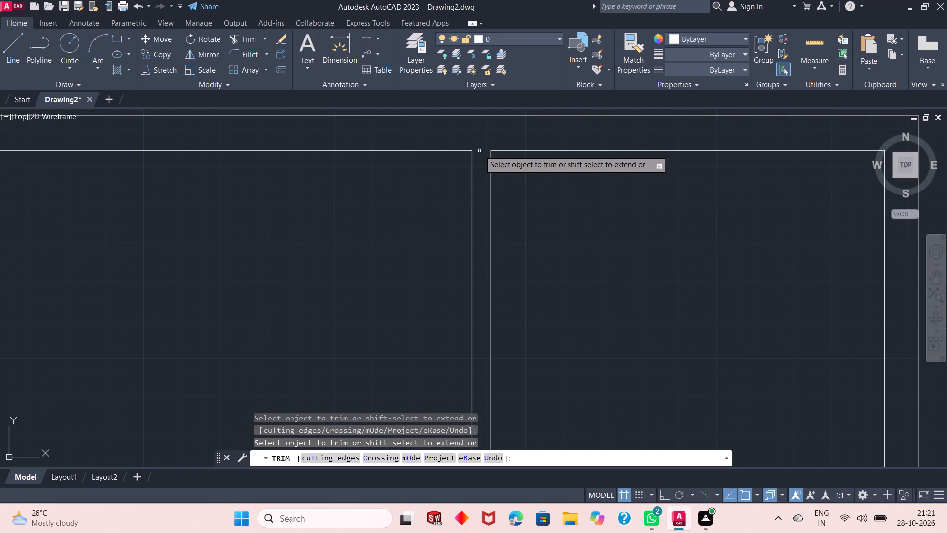
pyautogui.press('space')
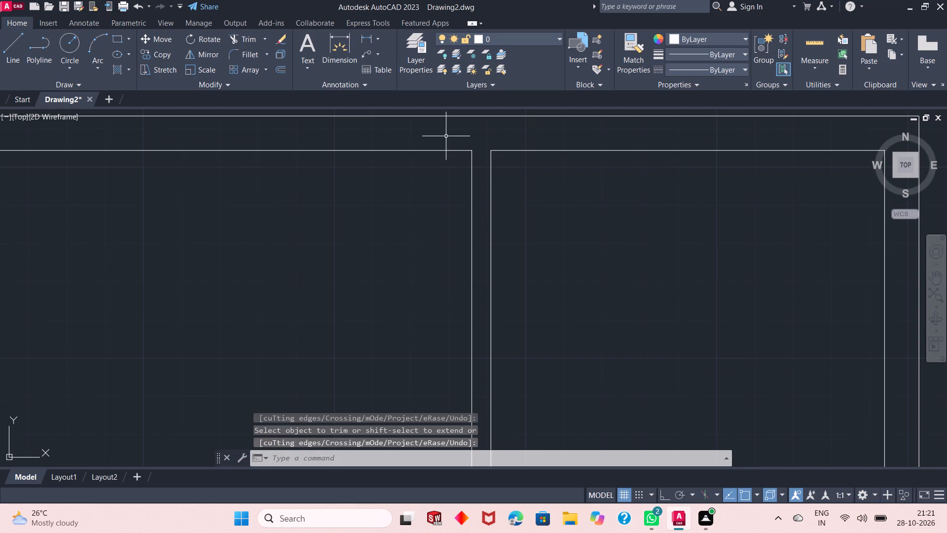
# Trim the inner left and inner right wall lines between the two horizontal partition lines.
pyautogui.keyDown('ctrl'); pyautogui.scroll(-3, 446, 136); pyautogui.keyUp('ctrl')
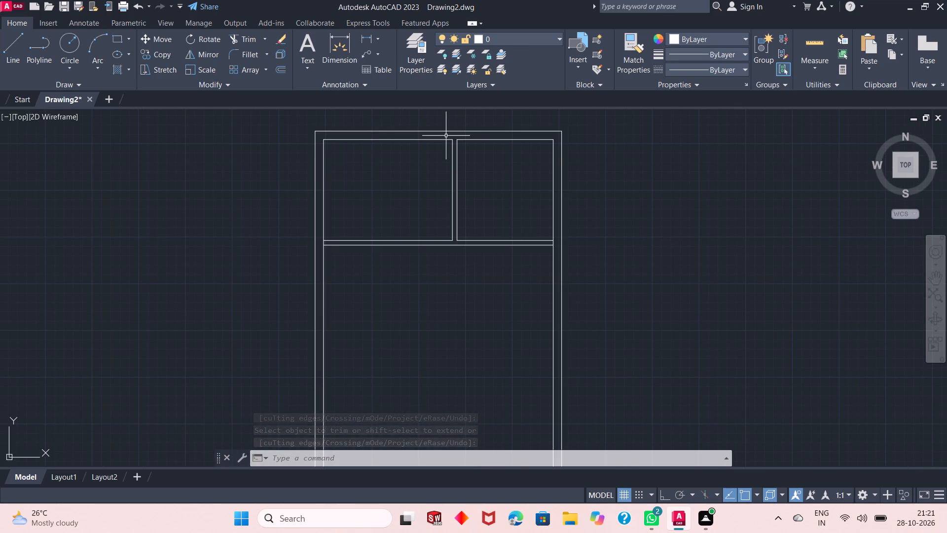
pyautogui.press('space')
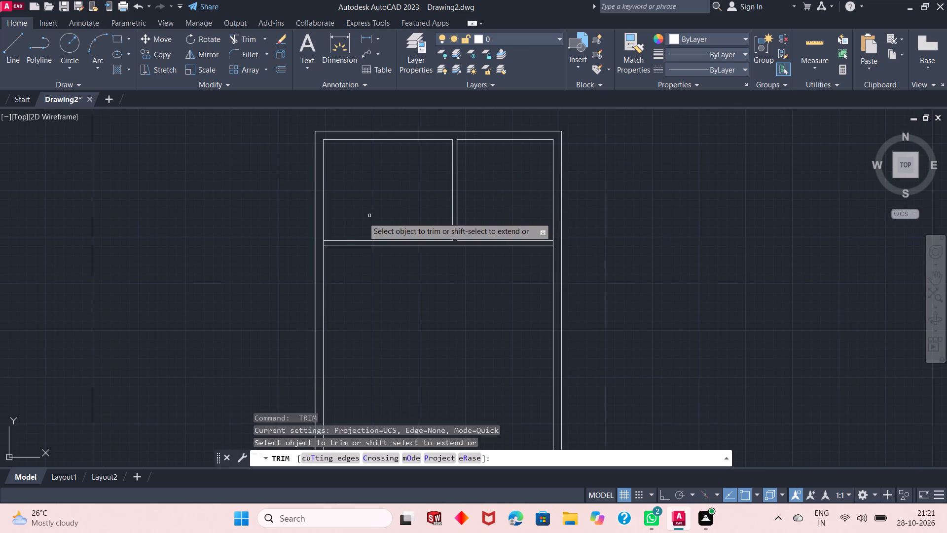
pyautogui.keyDown('ctrl'); pyautogui.scroll(2, 330, 243); pyautogui.keyUp('ctrl')
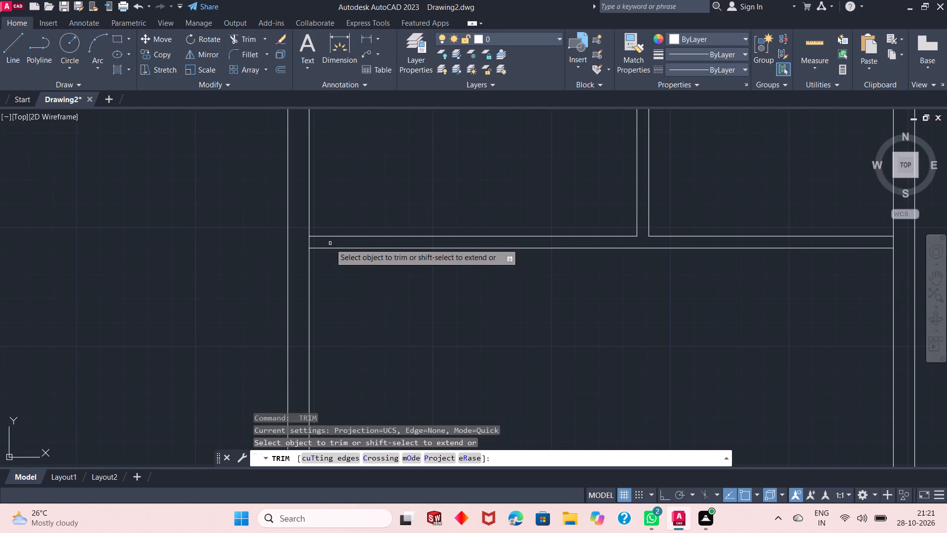
pyautogui.click(310, 244)
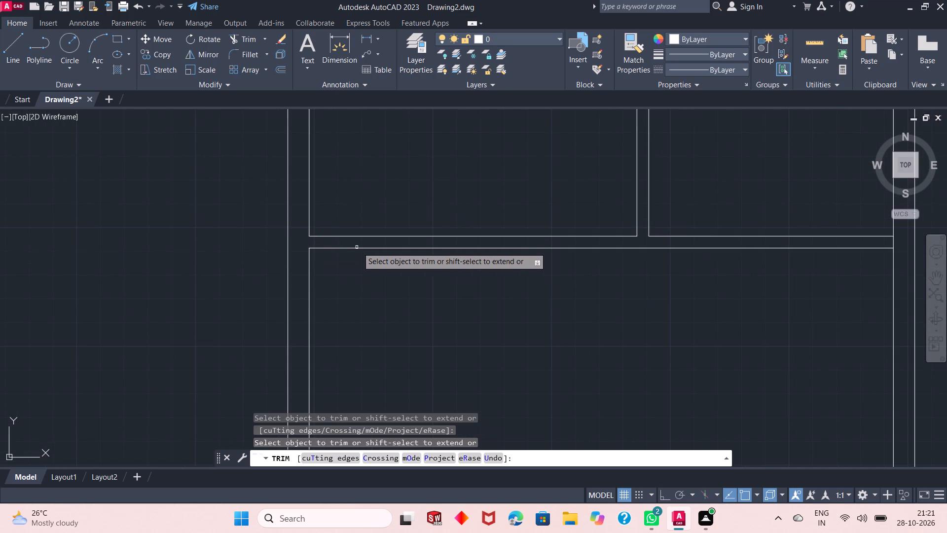
pyautogui.keyDown('ctrl'); pyautogui.scroll(-2, 370, 269); pyautogui.keyUp('ctrl')
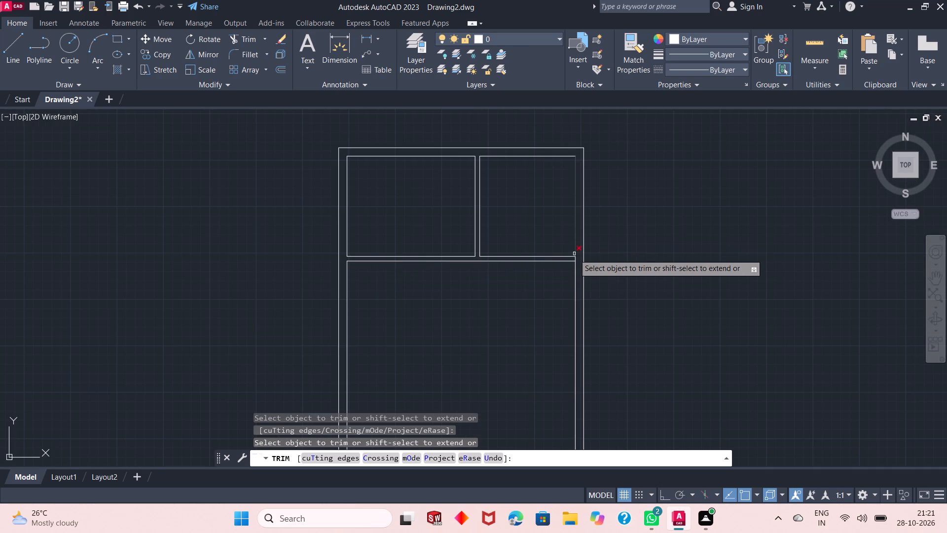
pyautogui.click(574, 257)
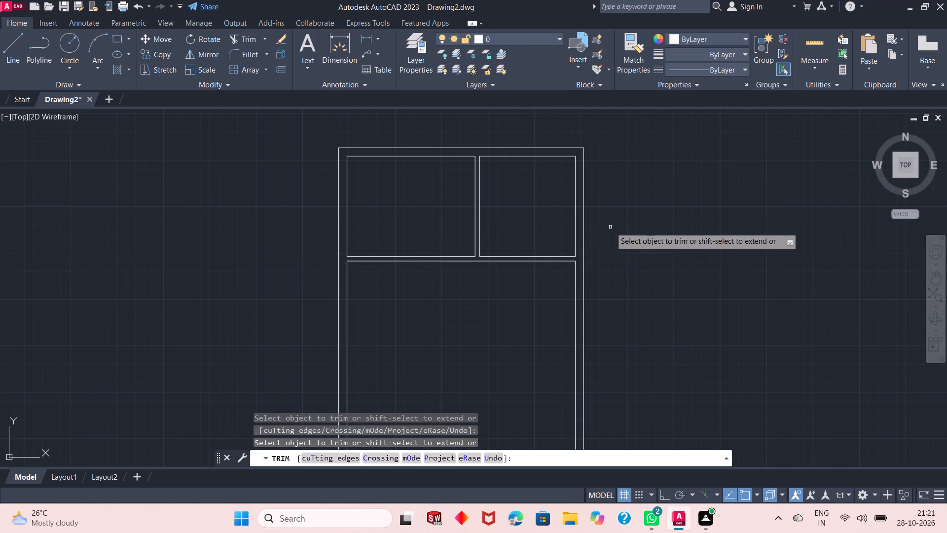
pyautogui.press('space')
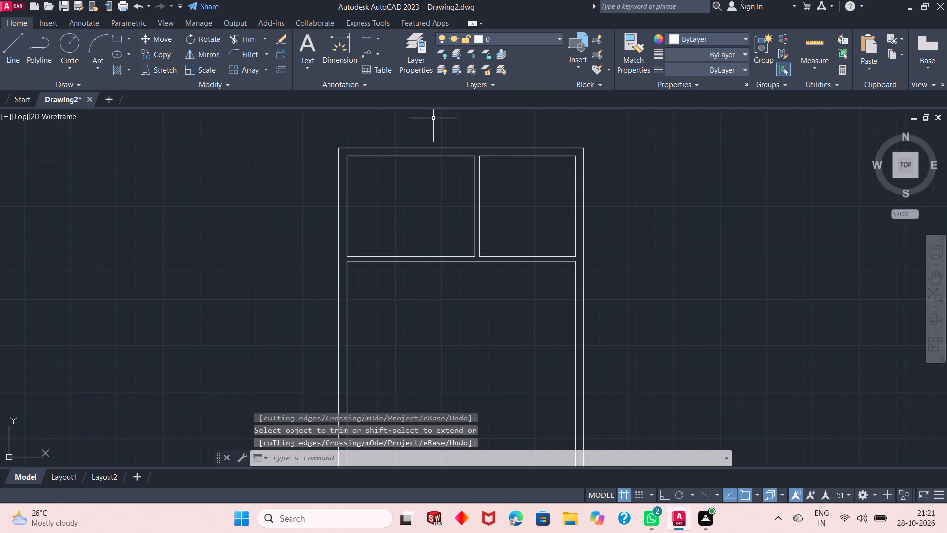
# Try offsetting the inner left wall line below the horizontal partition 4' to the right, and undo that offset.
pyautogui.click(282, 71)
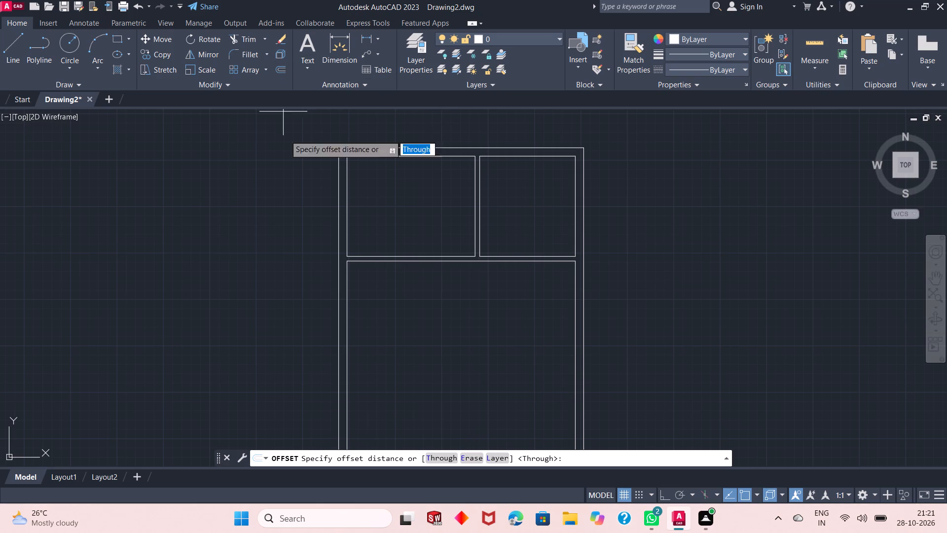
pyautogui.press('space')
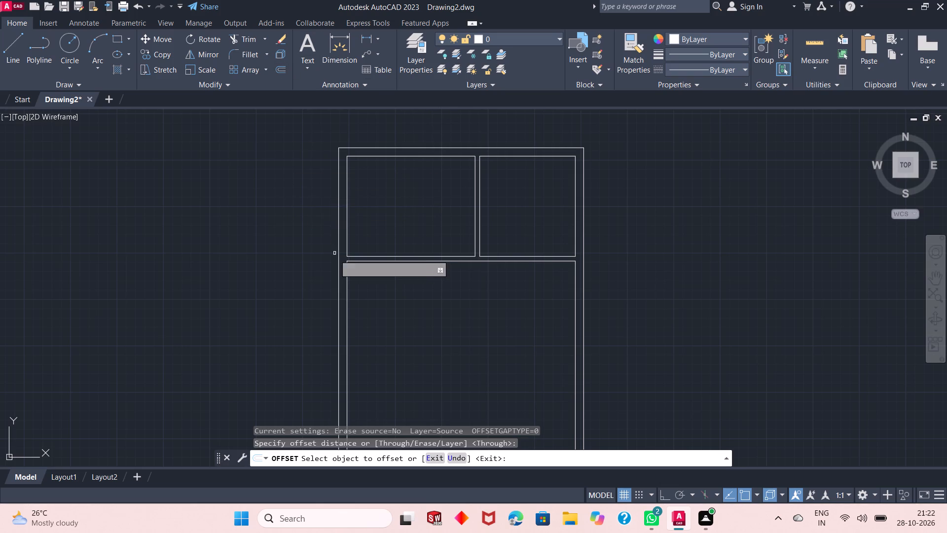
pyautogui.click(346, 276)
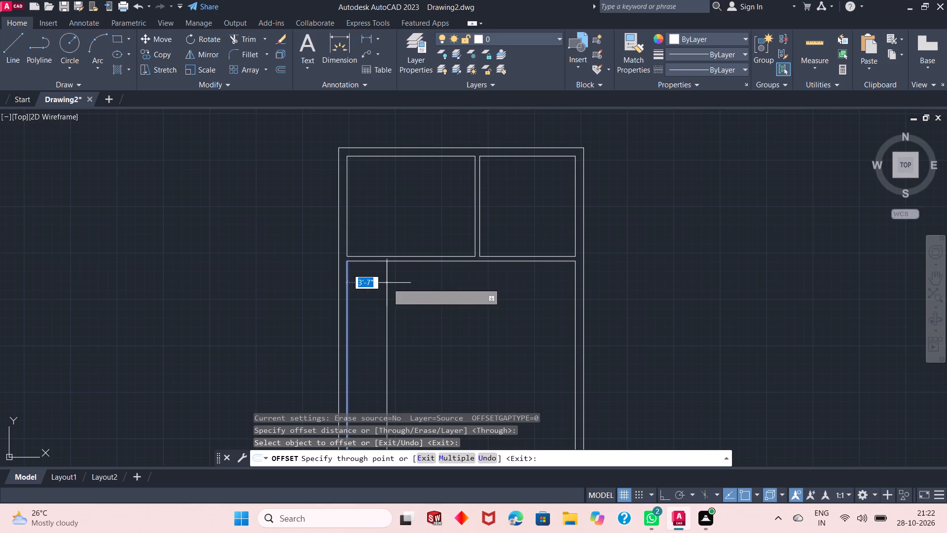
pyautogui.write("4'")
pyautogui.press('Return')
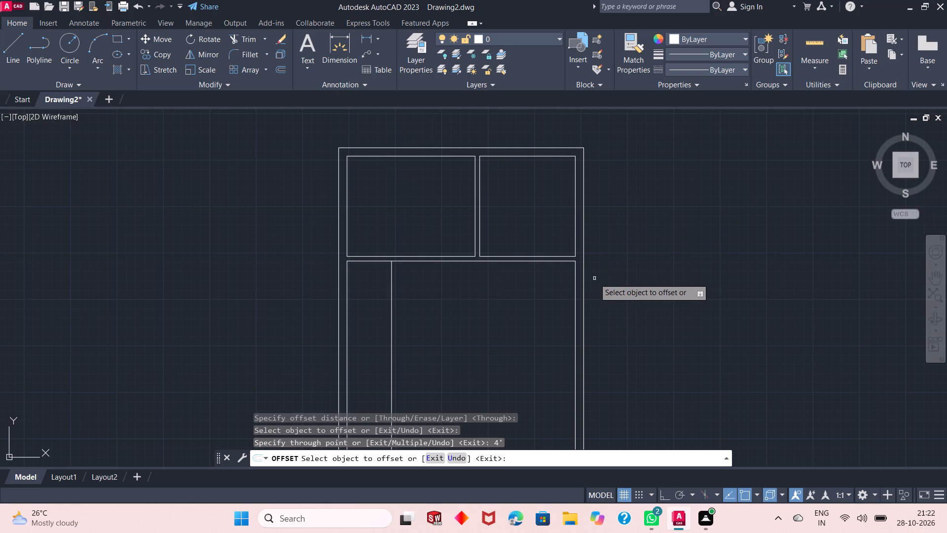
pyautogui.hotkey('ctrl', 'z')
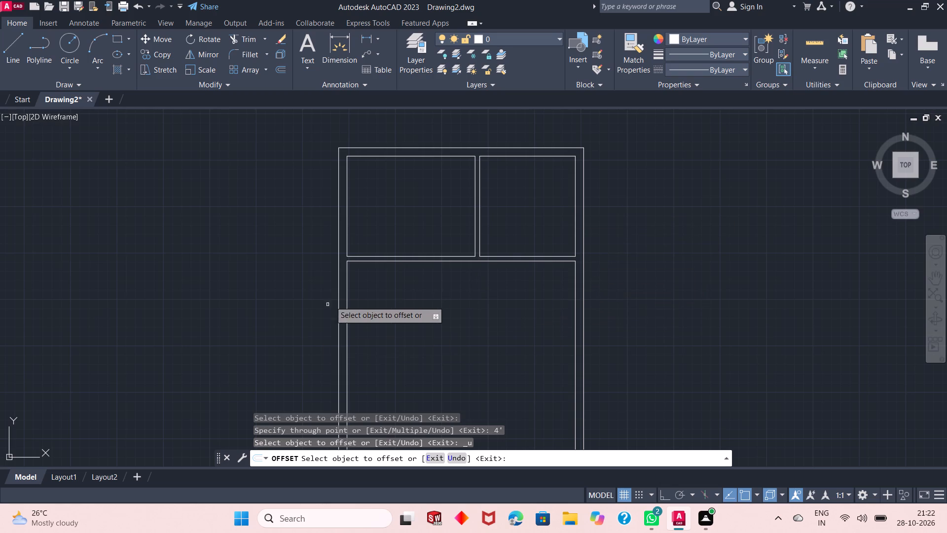
# Add a vertical partition below the horizontal wall by offsetting the inner left wall line 7' right and the resulting line 5" right.
pyautogui.click(349, 288)
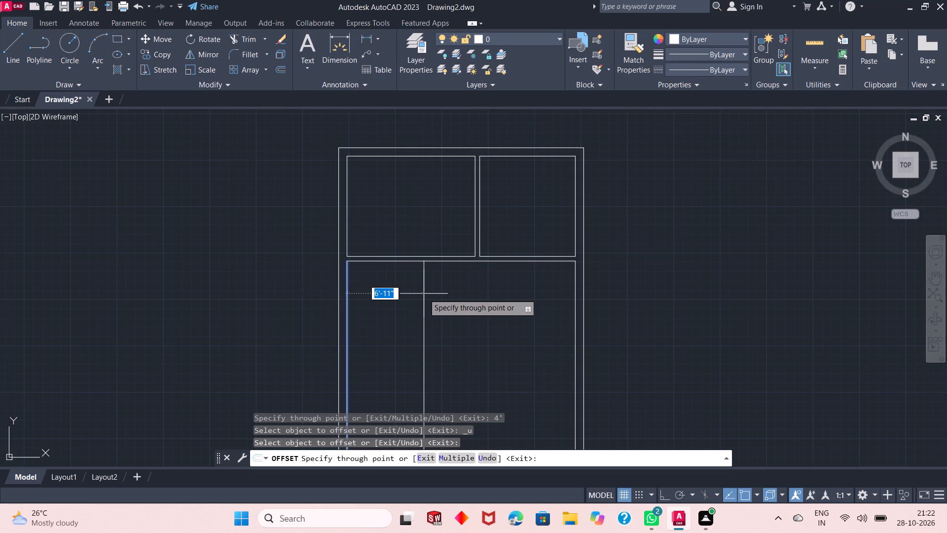
pyautogui.write("7'")
pyautogui.press('Return')
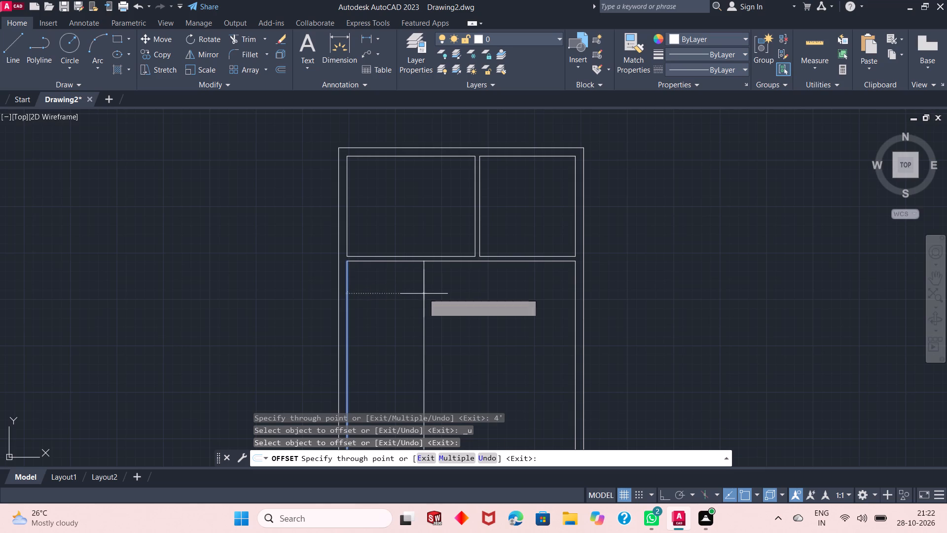
pyautogui.click(424, 294)
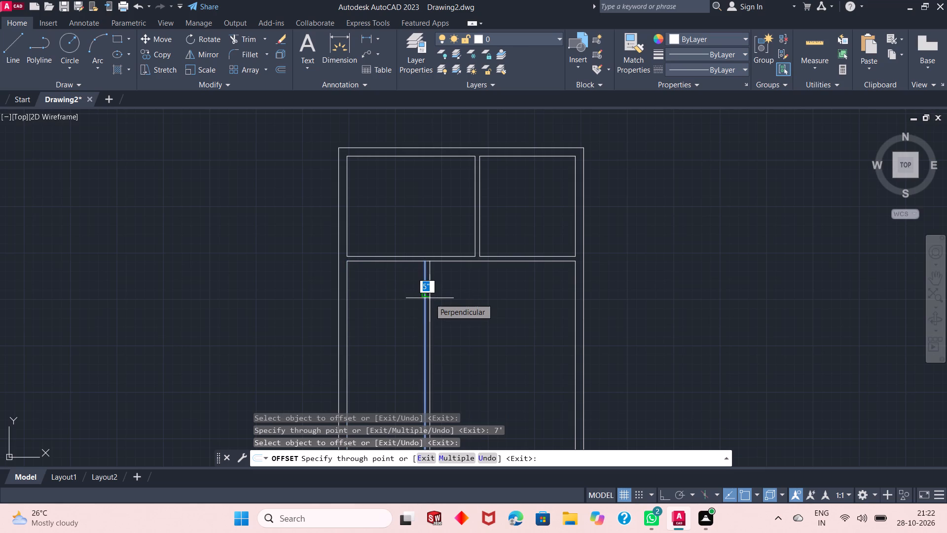
pyautogui.write('5"')
pyautogui.press('Return')
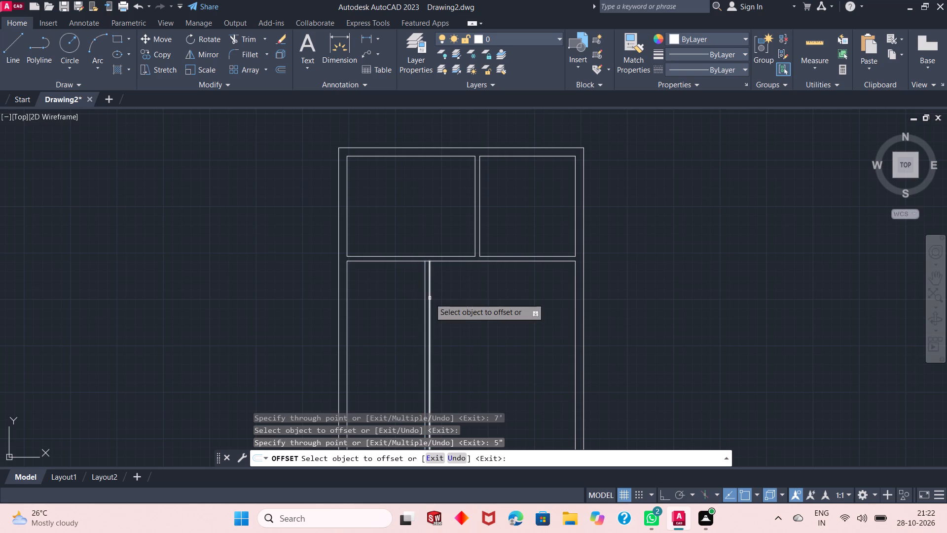
# Add a second horizontal partition by offsetting the horizontal wall's lower line 3'9" down and the resulting line 5" down.
pyautogui.click(517, 262)
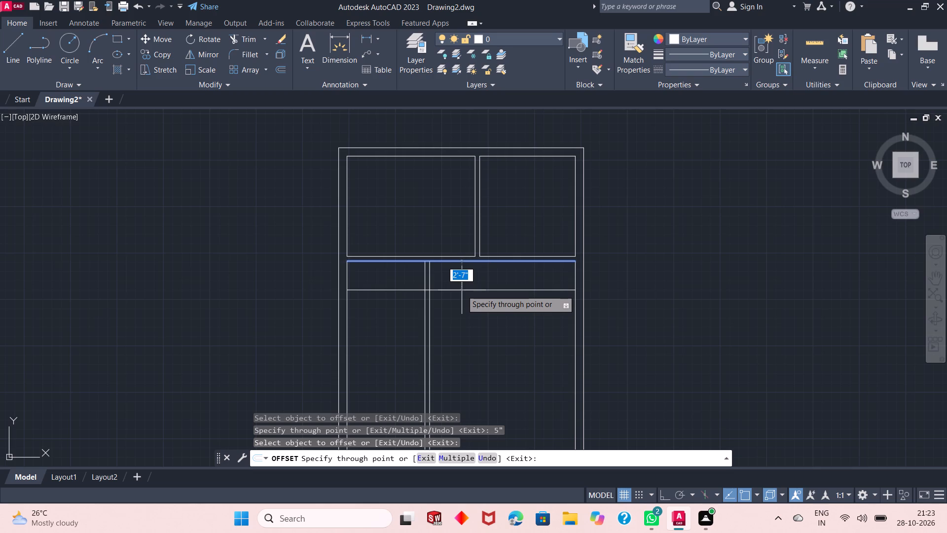
pyautogui.write("3'")
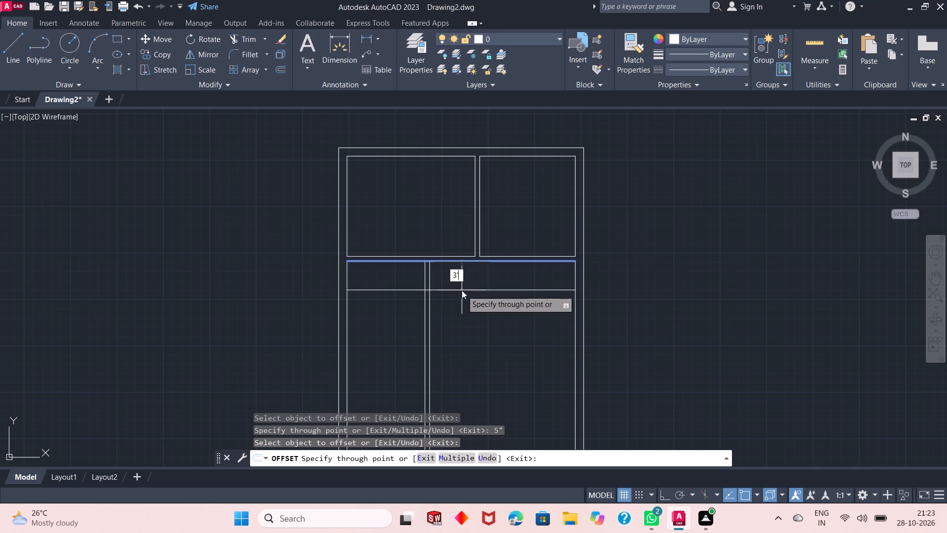
pyautogui.write('9"')
pyautogui.press('Return')
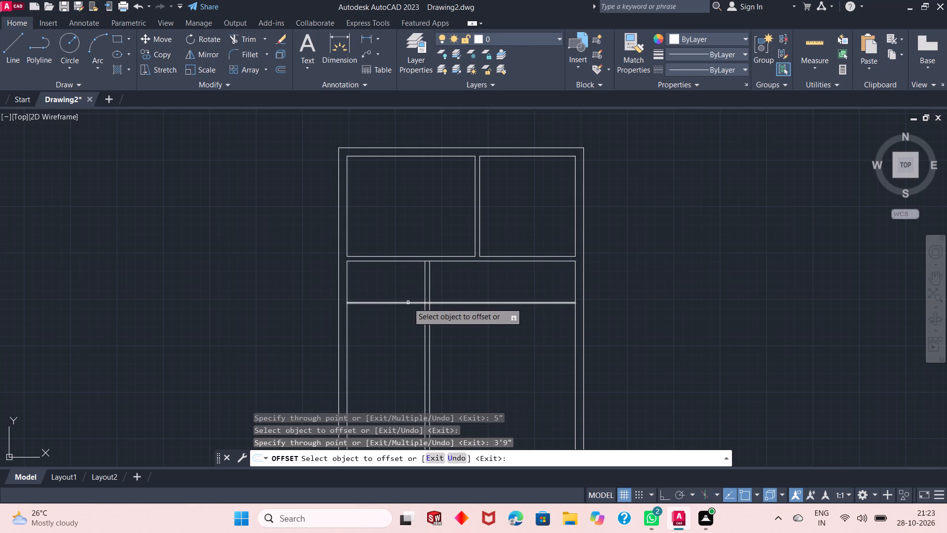
pyautogui.click(408, 303)
pyautogui.write('5"')
pyautogui.press('Return')
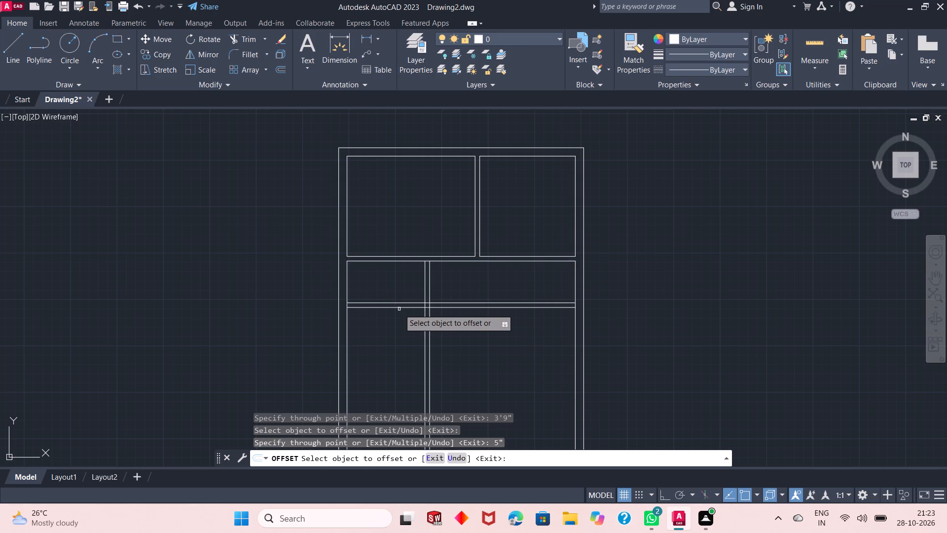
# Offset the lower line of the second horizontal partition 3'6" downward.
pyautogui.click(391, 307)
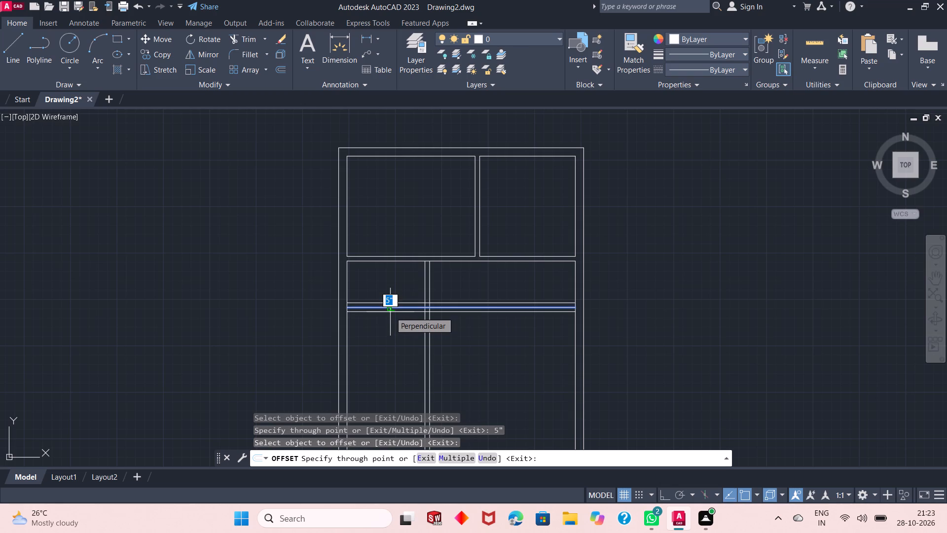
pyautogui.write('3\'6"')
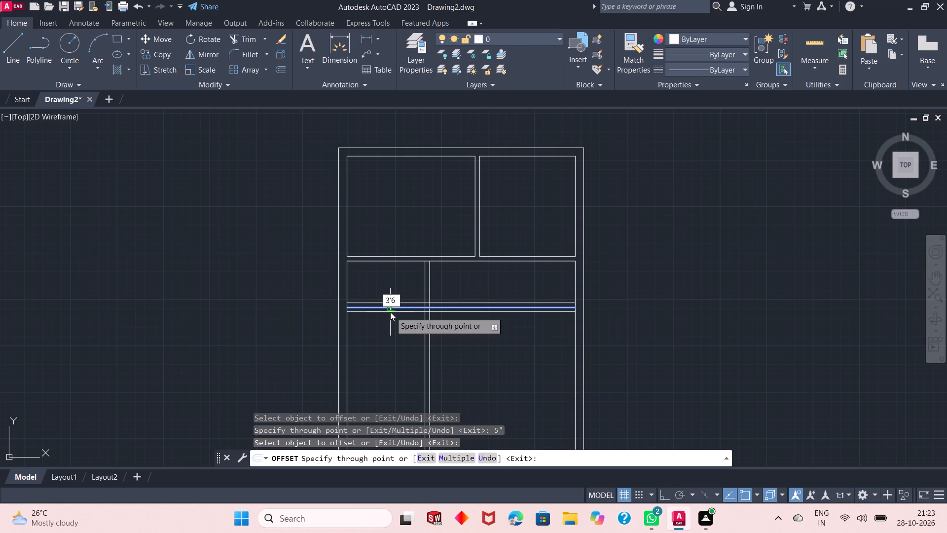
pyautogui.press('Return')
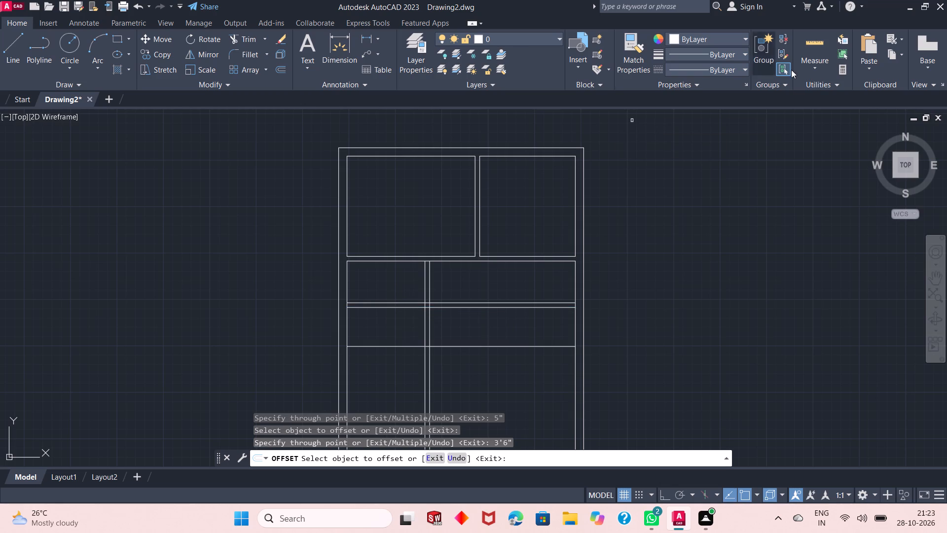
# Quick-measure the spacing around the second horizontal partition and the vertical partition.
pyautogui.click(834, 49)
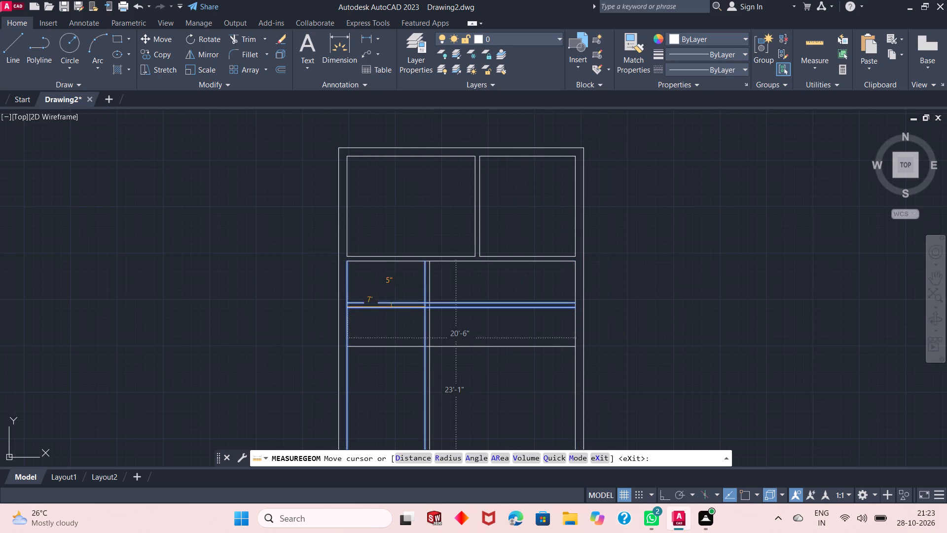
pyautogui.press('Escape')
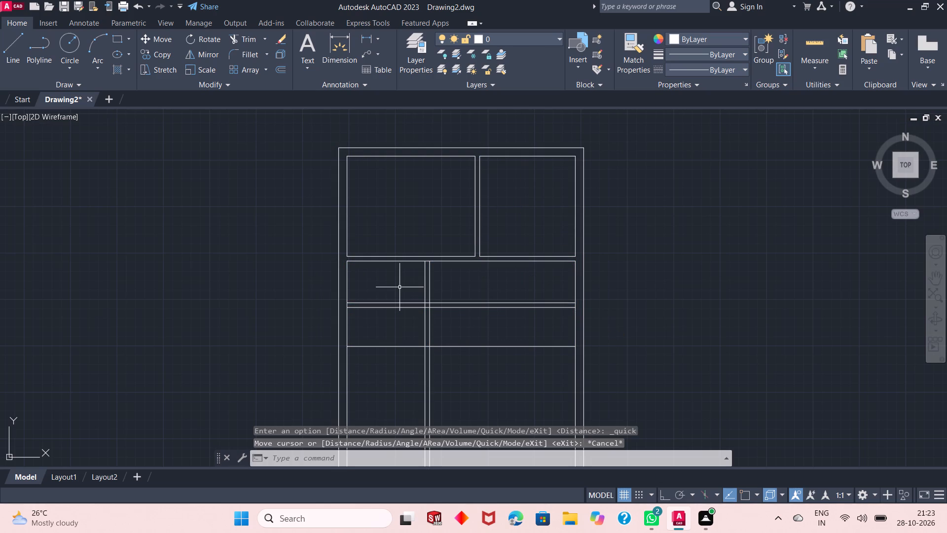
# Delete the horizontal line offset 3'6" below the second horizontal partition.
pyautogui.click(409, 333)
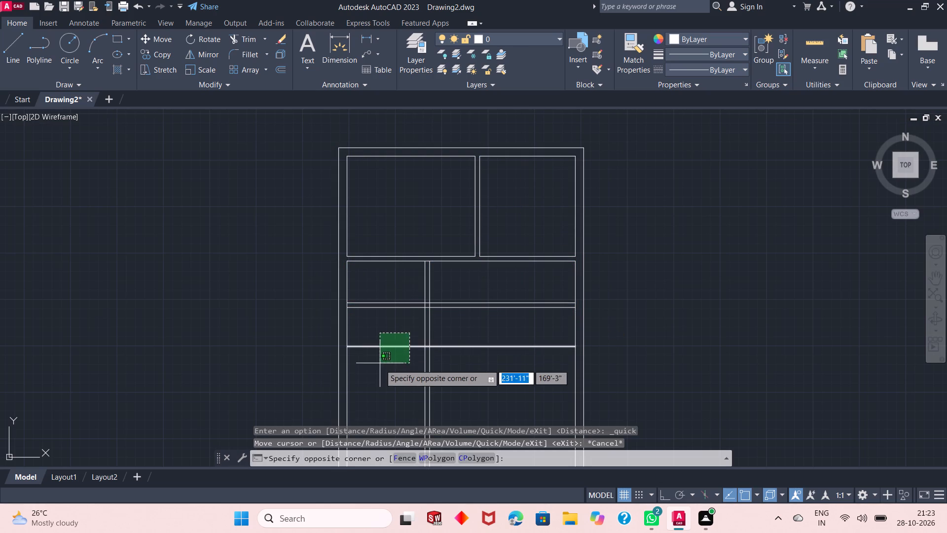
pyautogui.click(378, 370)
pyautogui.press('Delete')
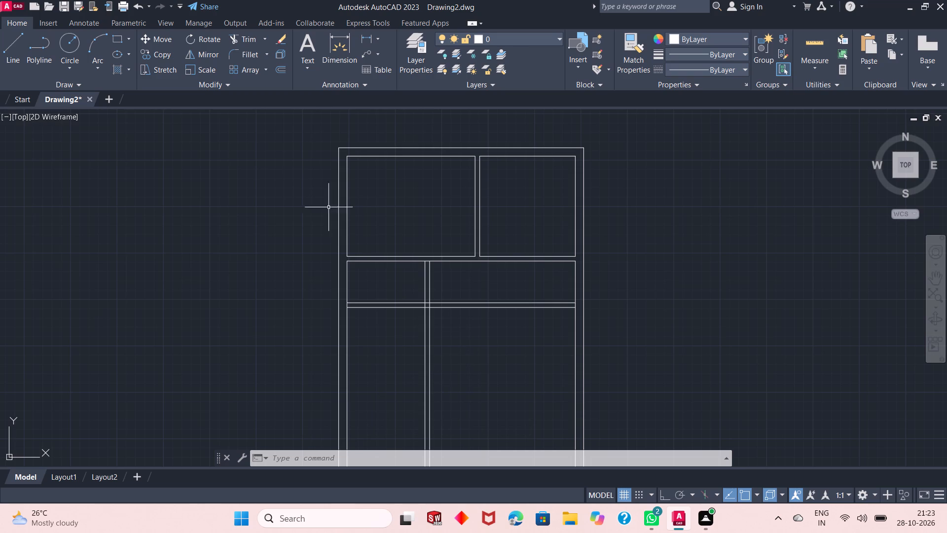
# Offset the second horizontal partition's lower line 3'9" downward and start offsetting the resulting line to form a third partition.
pyautogui.click(281, 74)
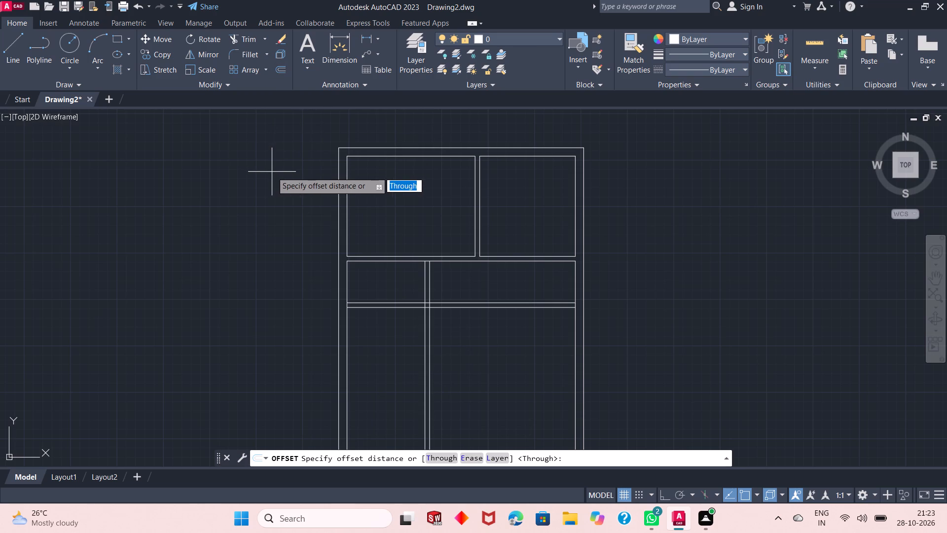
pyautogui.press('space')
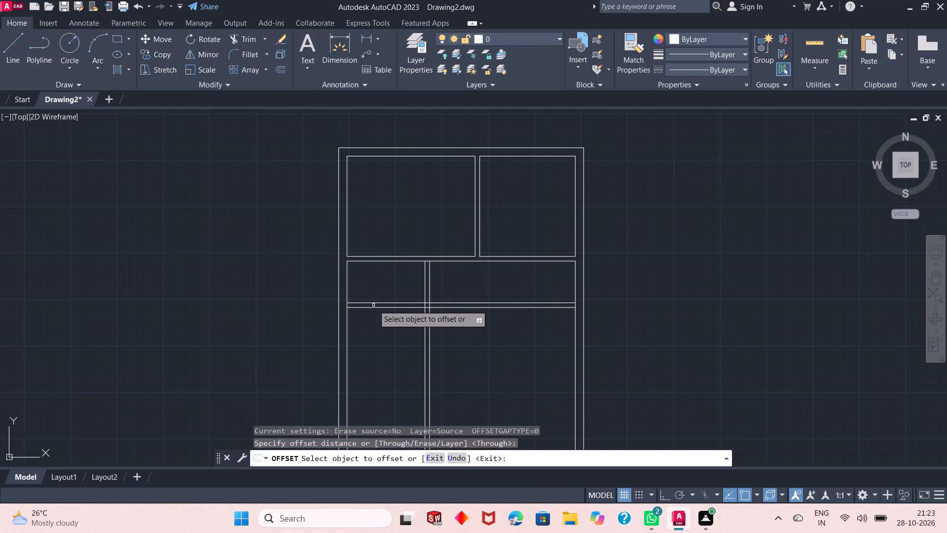
pyautogui.click(375, 306)
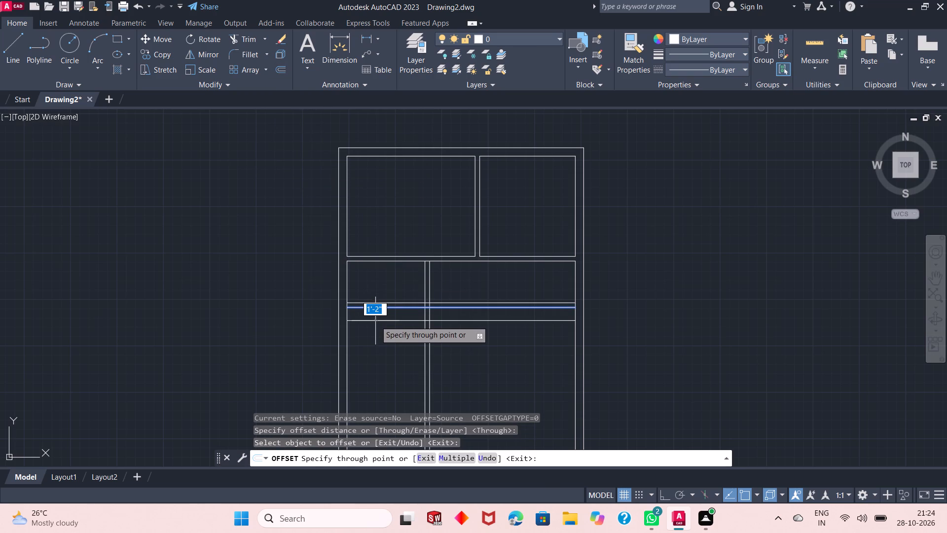
pyautogui.press('3')
pyautogui.write('\'9"')
pyautogui.press('Return')
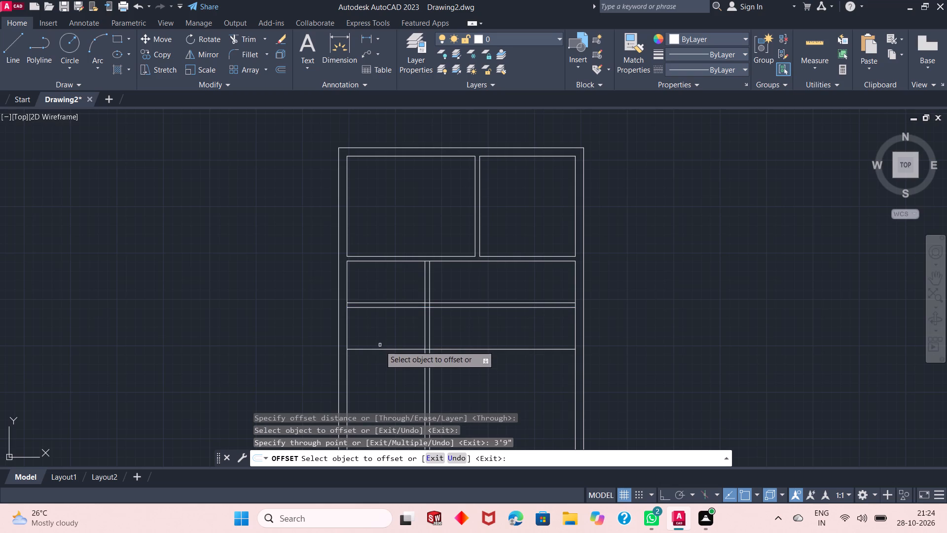
pyautogui.click(384, 350)
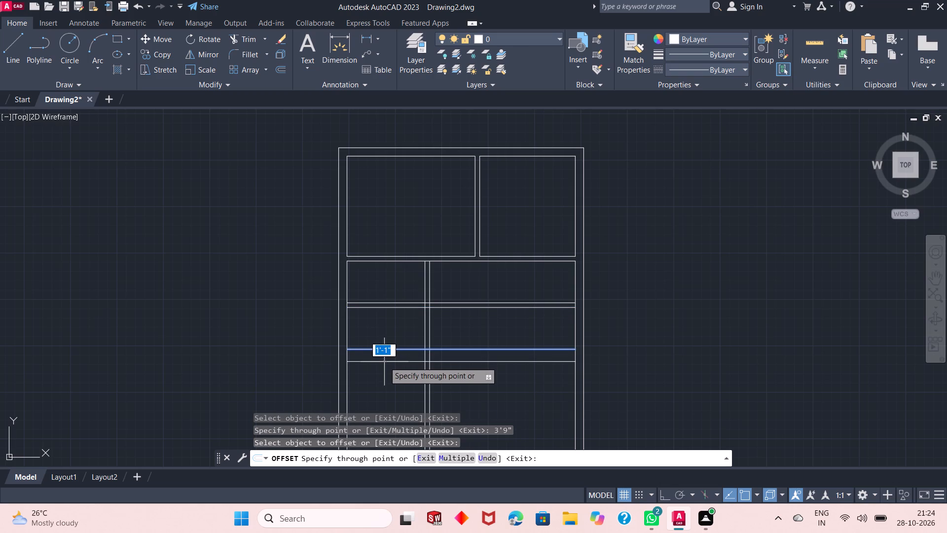
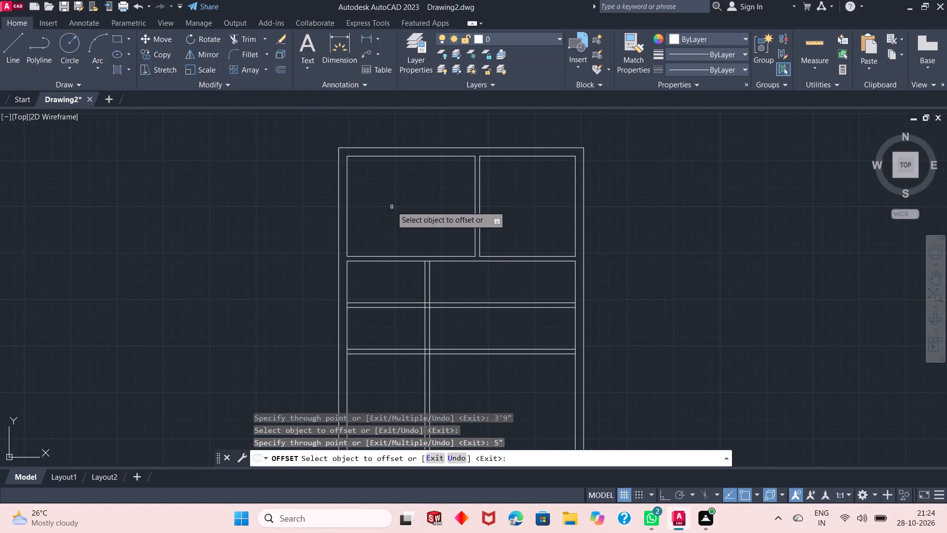
# Quick-measure the room enclosed below the third horizontal partition and beside the vertical partition.
pyautogui.keyDown('ctrl'); pyautogui.scroll(-3, 390, 204); pyautogui.keyUp('ctrl')
pyautogui.keyDown('ctrl'); pyautogui.scroll(1, 394, 249); pyautogui.keyUp('ctrl')
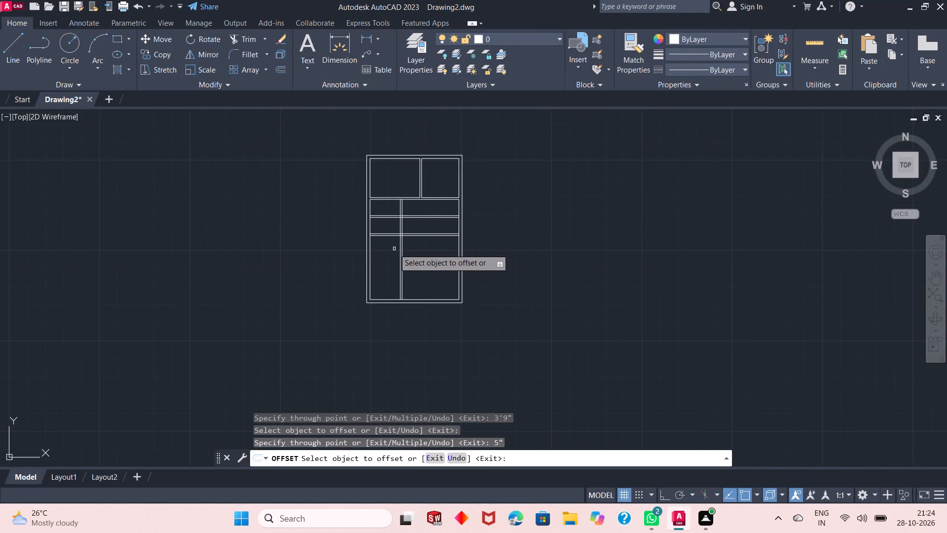
pyautogui.keyDown('ctrl'); pyautogui.scroll(1, 394, 249); pyautogui.keyUp('ctrl')
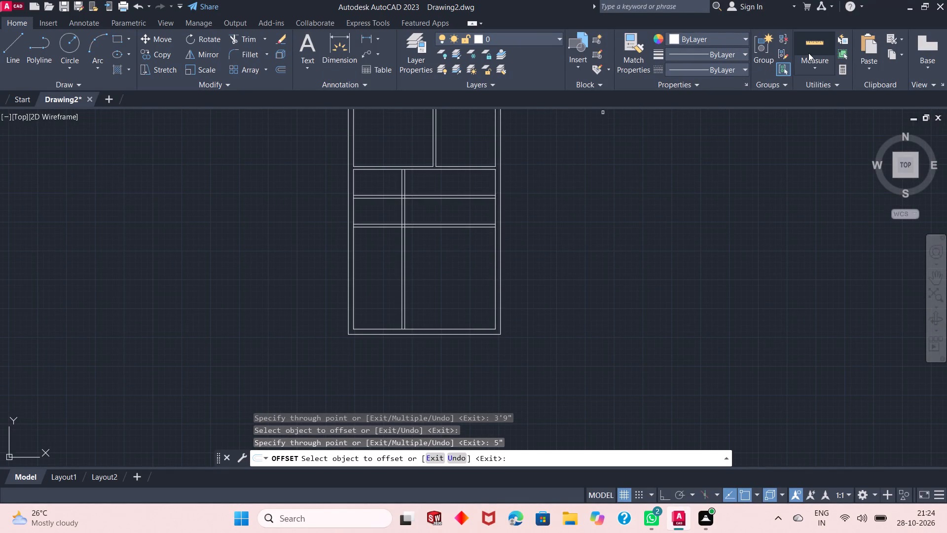
pyautogui.click(808, 53)
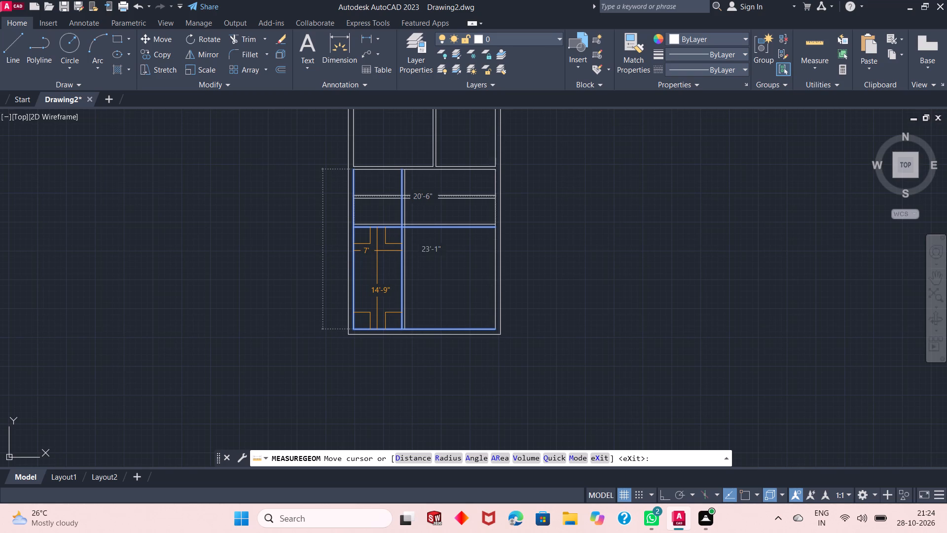
pyautogui.press('Escape')
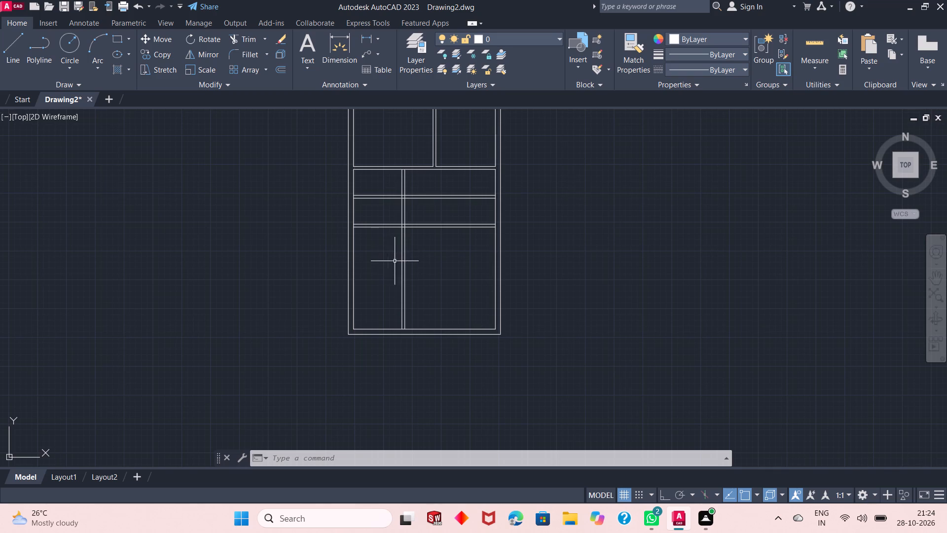
pyautogui.keyDown('ctrl'); pyautogui.scroll(-1, 367, 332); pyautogui.keyUp('ctrl')
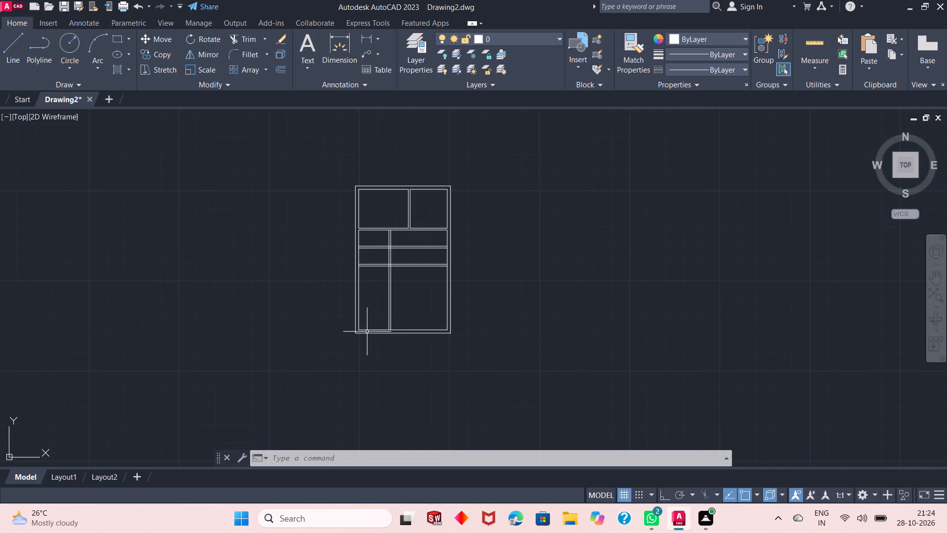
pyautogui.keyDown('ctrl'); pyautogui.scroll(1, 394, 228); pyautogui.keyUp('ctrl')
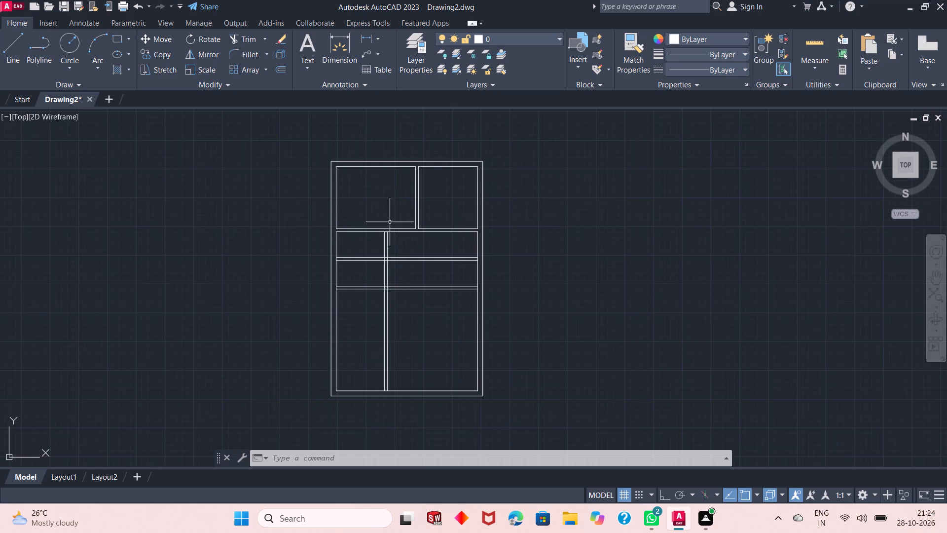
pyautogui.keyDown('ctrl'); pyautogui.scroll(1, 362, 287); pyautogui.keyUp('ctrl')
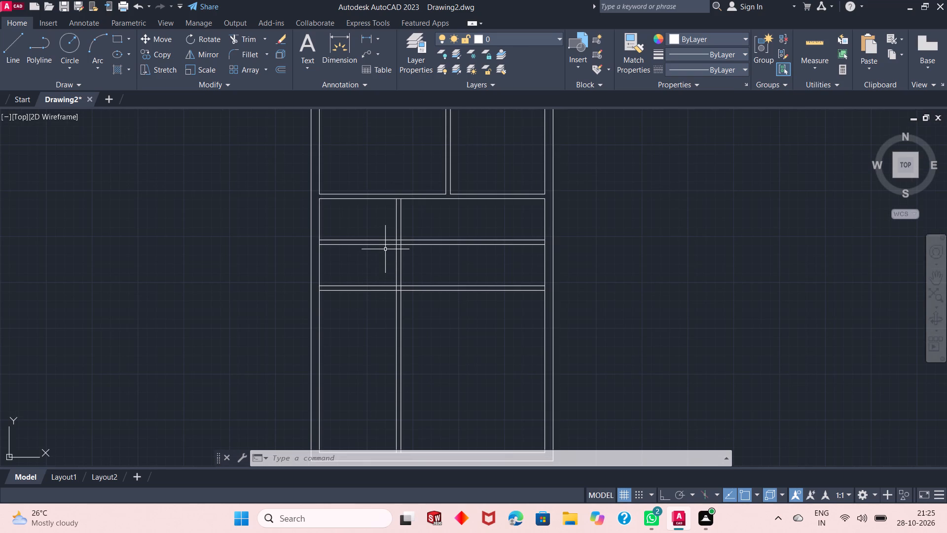
pyautogui.click(811, 42)
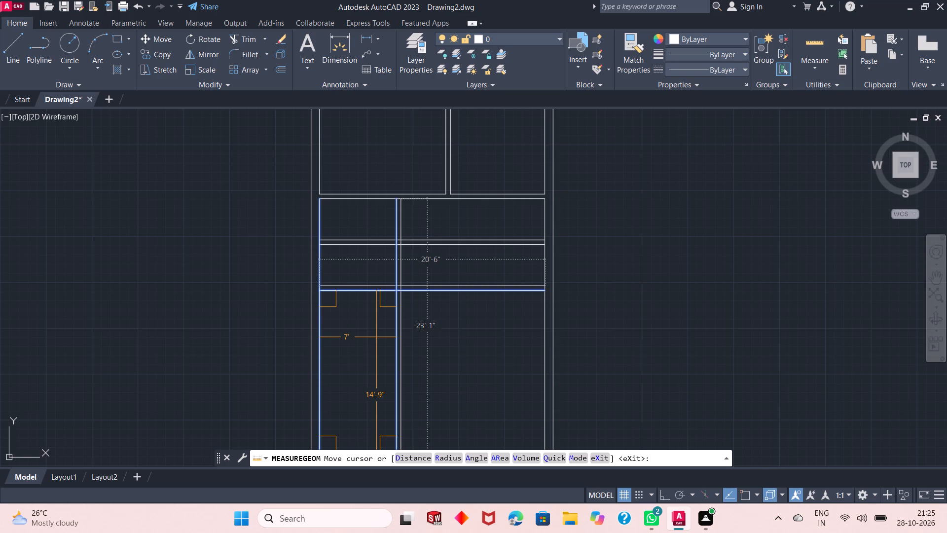
pyautogui.press('Escape')
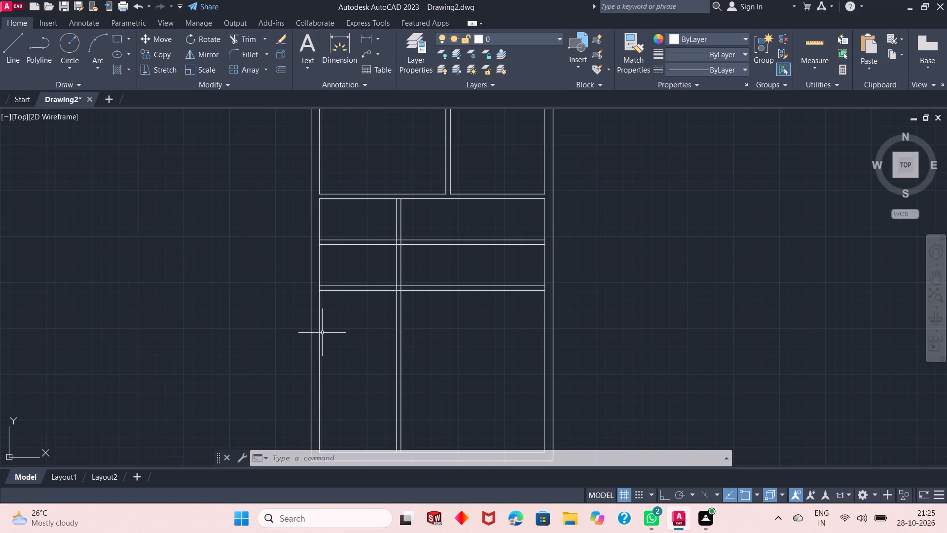
# Trim the second and third horizontal partitions' lines out of the large room to the right of the vertical partition.
pyautogui.keyDown('ctrl'); pyautogui.scroll(-1, 322, 332); pyautogui.keyUp('ctrl')
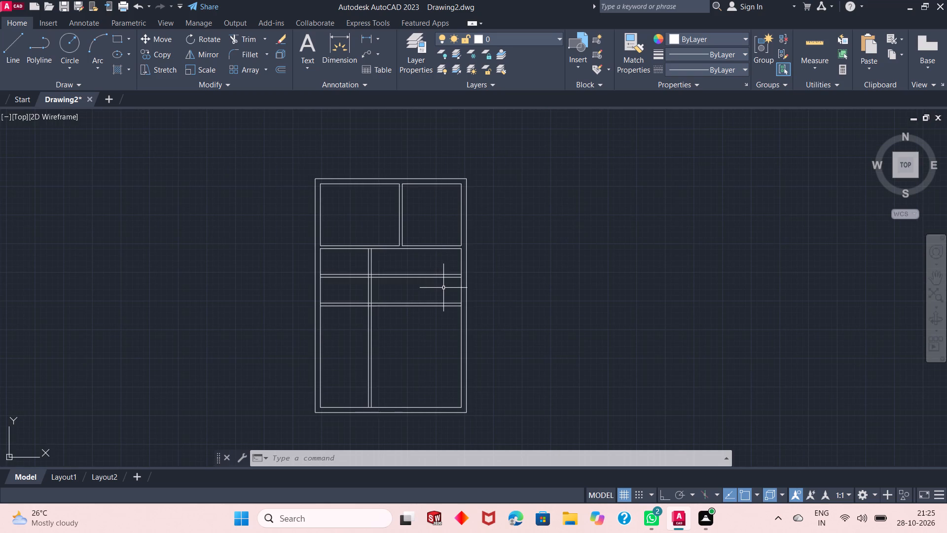
pyautogui.keyDown('ctrl'); pyautogui.scroll(1, 443, 288); pyautogui.keyUp('ctrl')
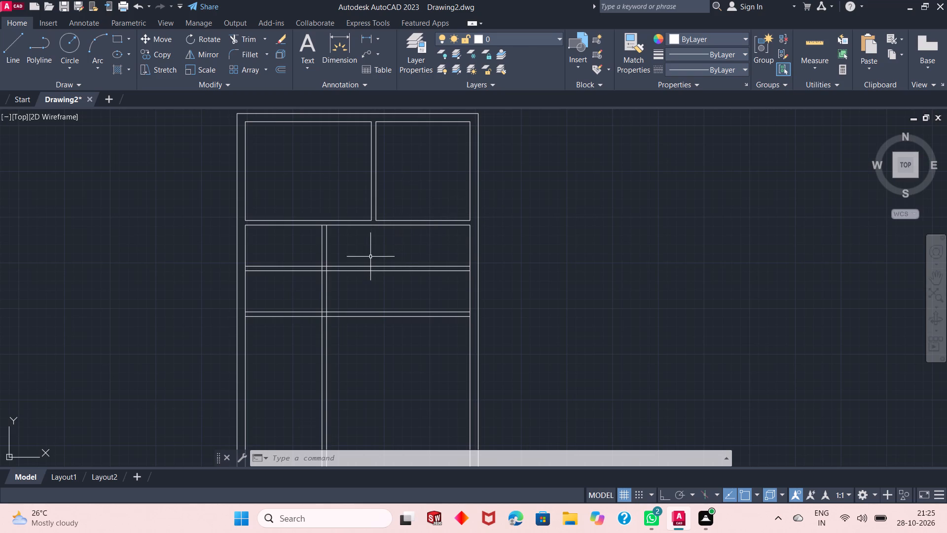
pyautogui.click(245, 46)
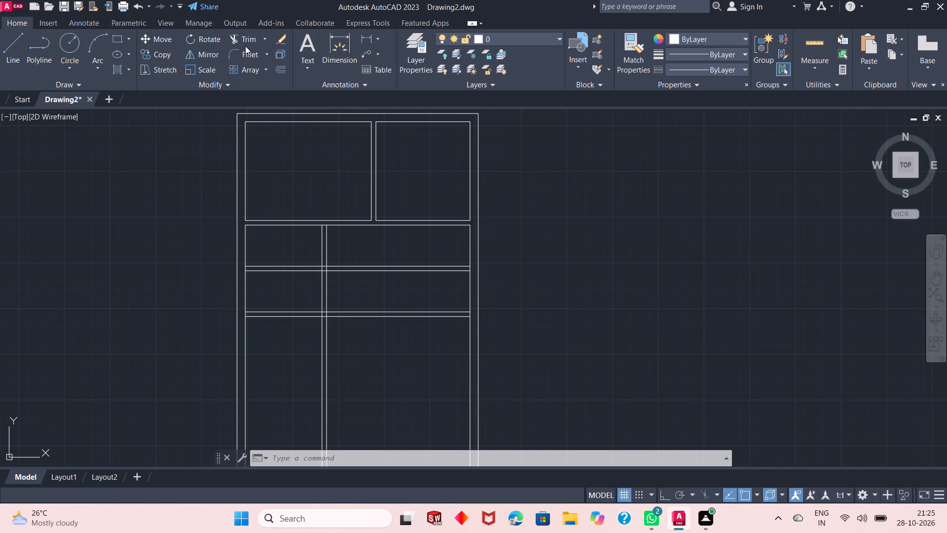
pyautogui.click(239, 40)
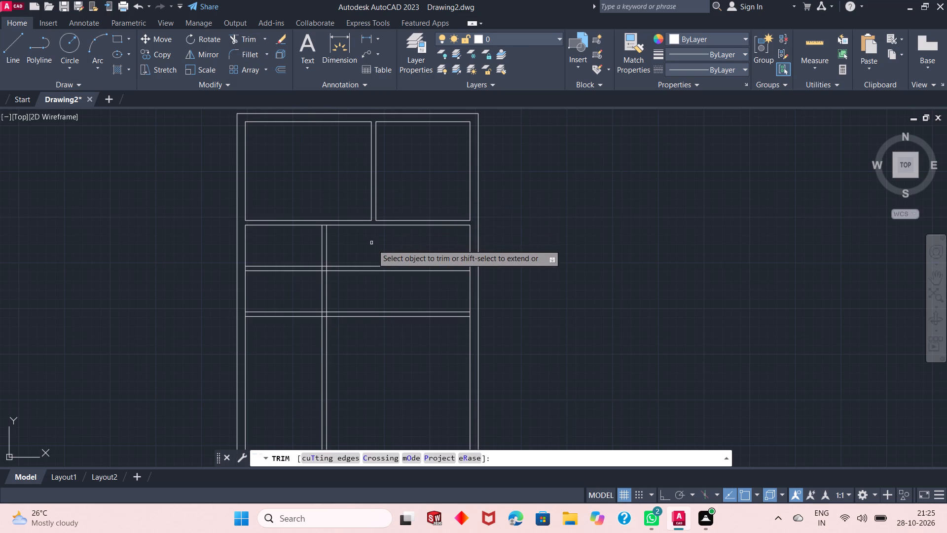
pyautogui.click(379, 249)
pyautogui.click(370, 346)
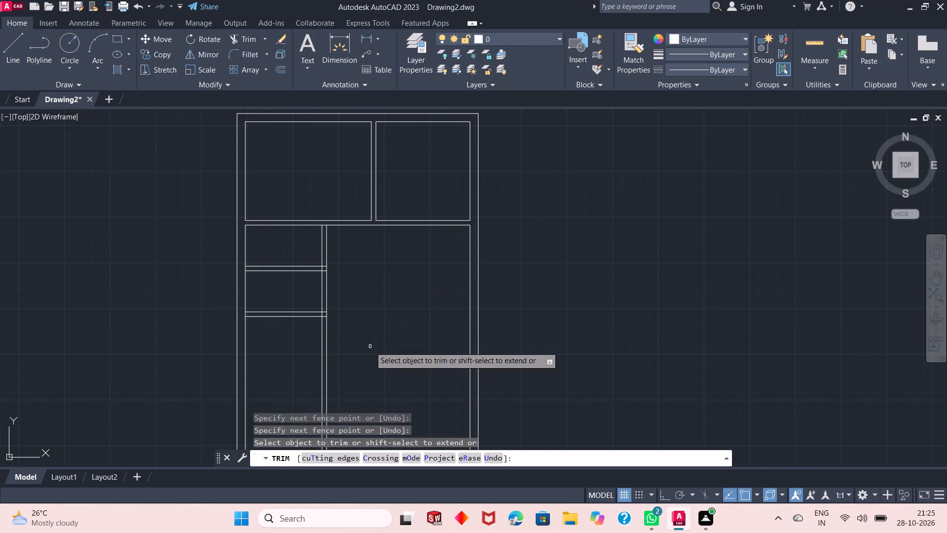
pyautogui.press('Escape')
# Trim the overlapping lines where the second horizontal partition meets the vertical partition, forming an open T-junction.
pyautogui.press('space')
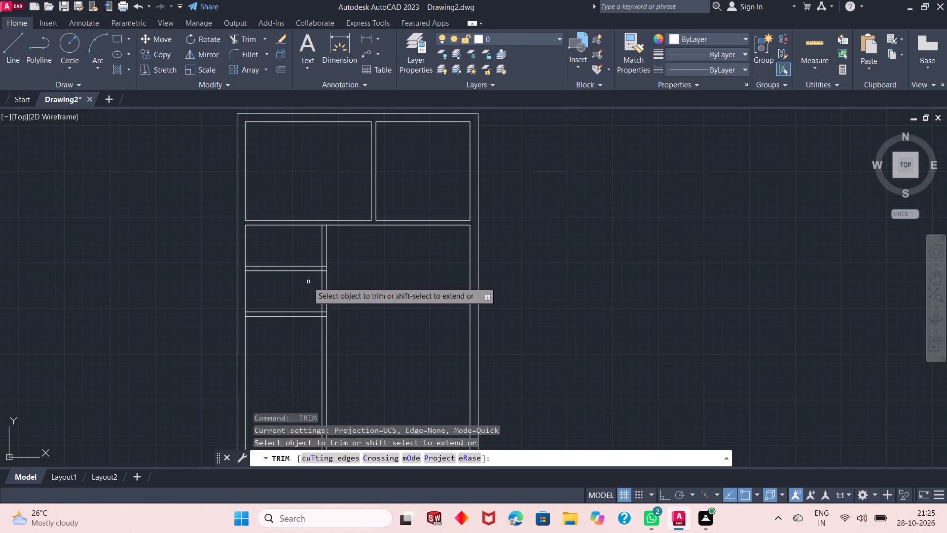
pyautogui.keyDown('ctrl'); pyautogui.scroll(2, 302, 280); pyautogui.keyUp('ctrl')
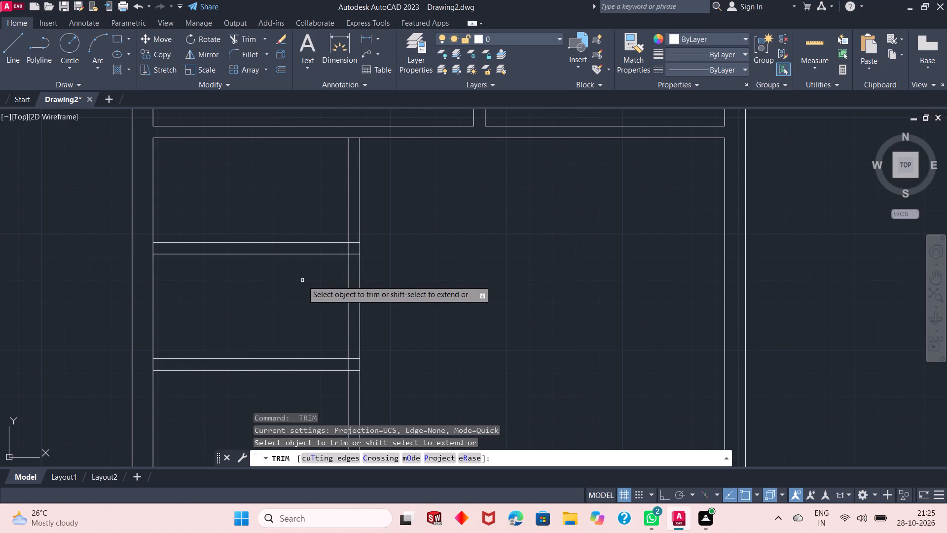
pyautogui.click(355, 234)
pyautogui.click(353, 266)
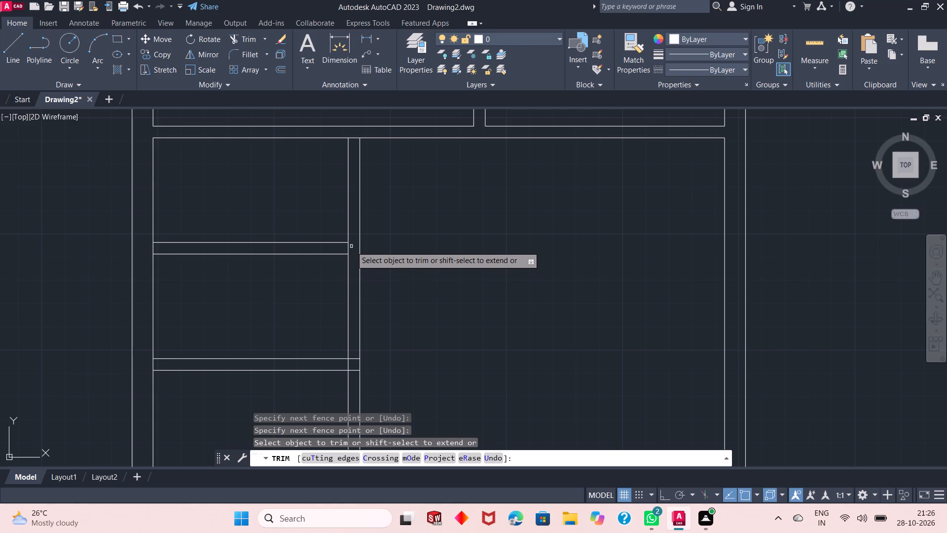
pyautogui.click(351, 246)
pyautogui.click(344, 248)
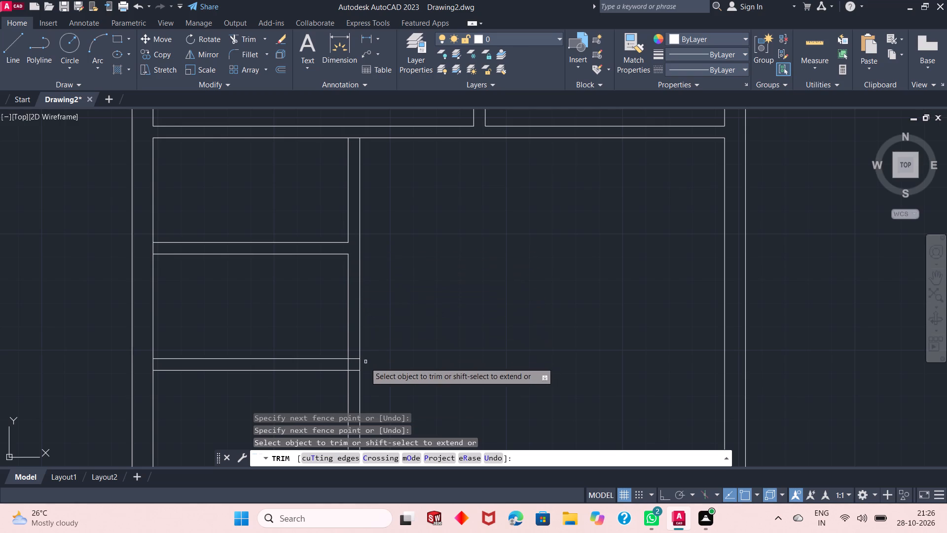
# Trim the overlapping lines where the third horizontal partition meets the vertical partition, forming an open T-junction.
pyautogui.moveTo(355, 381); pyautogui.dragTo(355, 344)
pyautogui.click(355, 344)
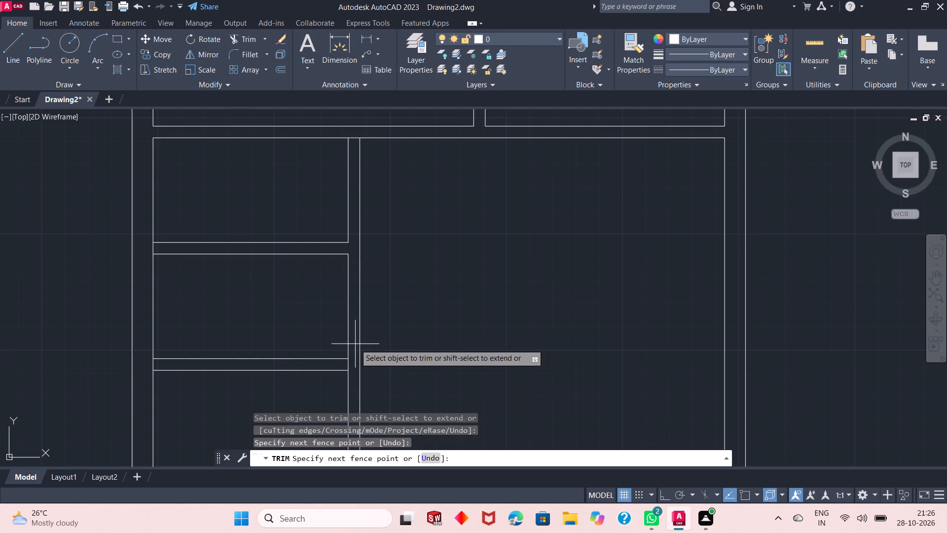
pyautogui.click(354, 361)
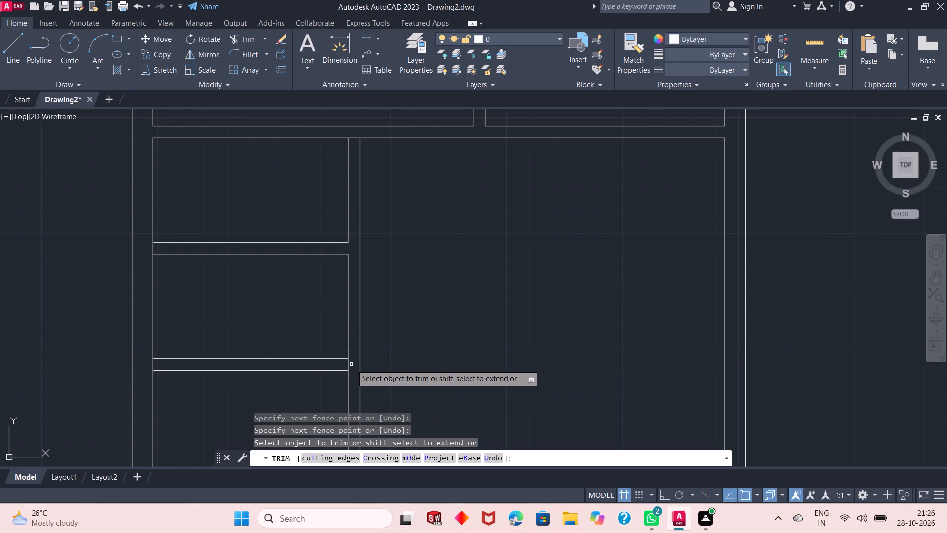
pyautogui.click(351, 364)
pyautogui.click(343, 364)
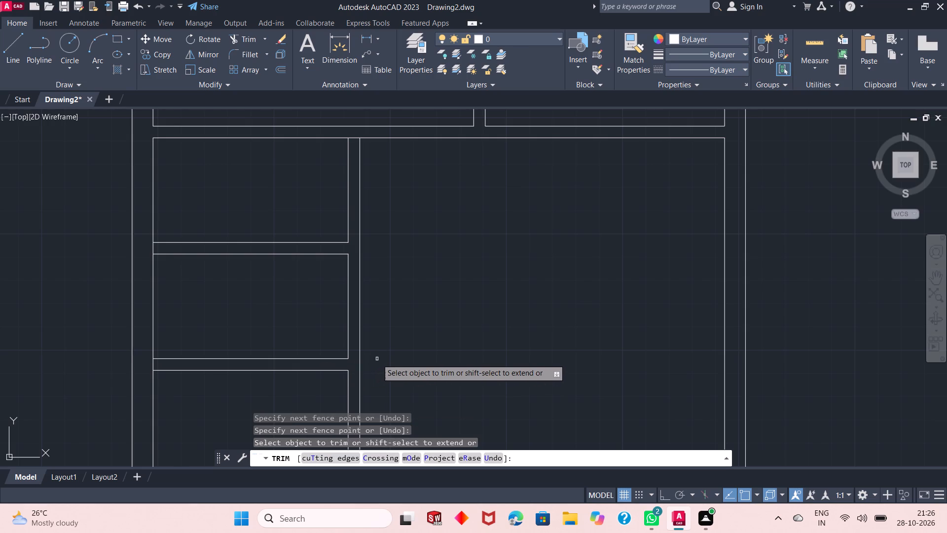
pyautogui.keyDown('ctrl'); pyautogui.scroll(-1, 300, 300); pyautogui.keyUp('ctrl')
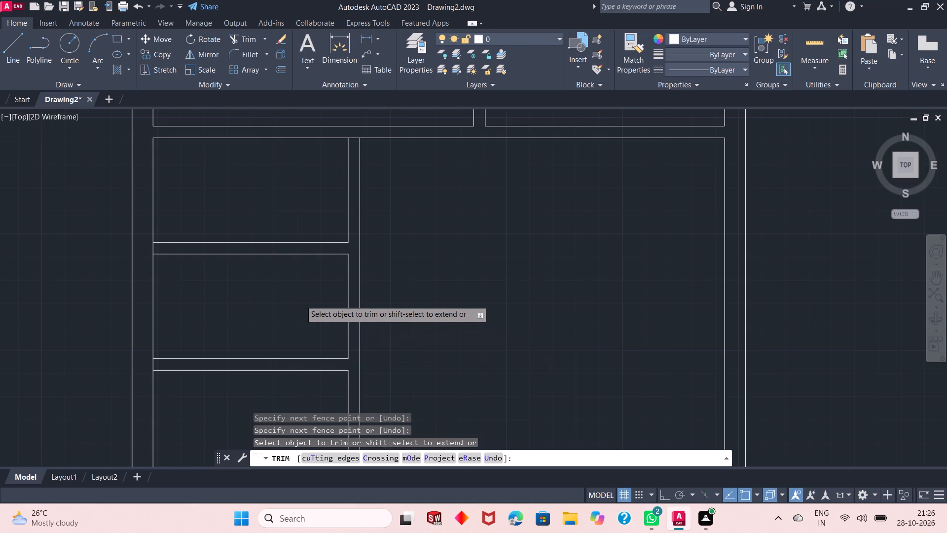
pyautogui.keyDown('ctrl'); pyautogui.scroll(-1, 300, 300); pyautogui.keyUp('ctrl')
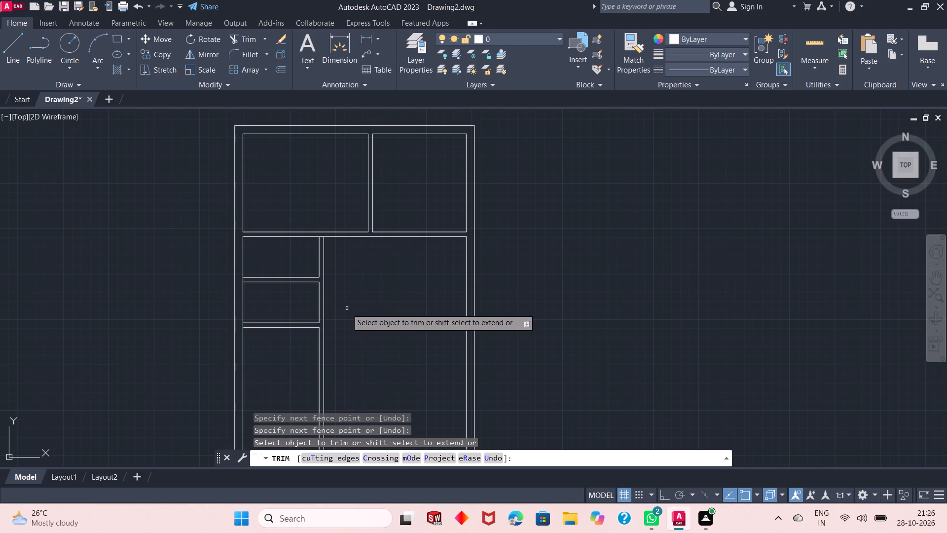
pyautogui.press('Escape')
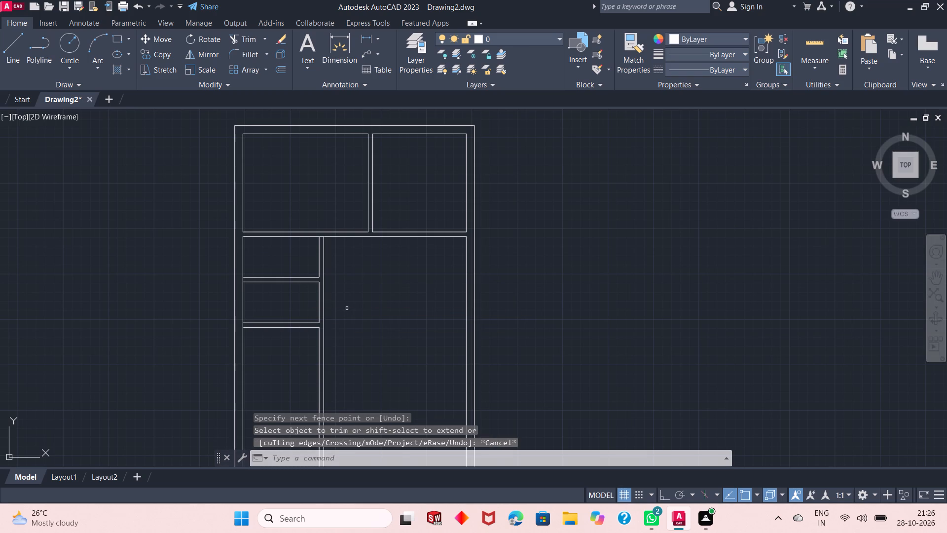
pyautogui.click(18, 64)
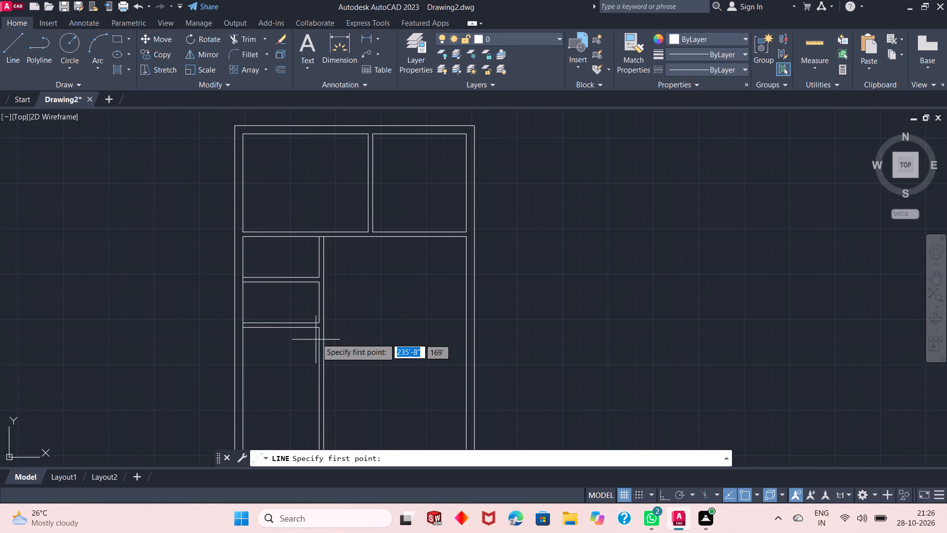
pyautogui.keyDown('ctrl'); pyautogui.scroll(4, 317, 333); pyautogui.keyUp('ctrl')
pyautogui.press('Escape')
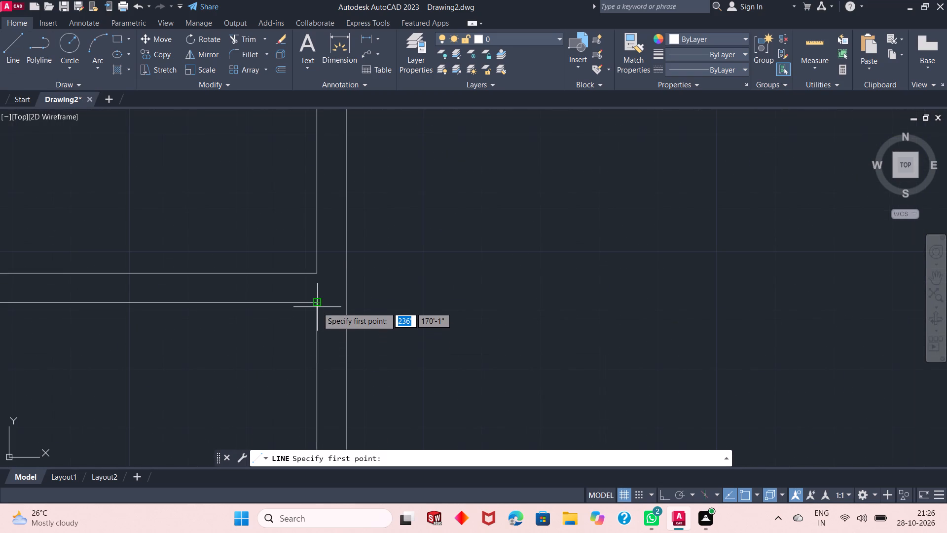
# Extend the third horizontal partition's lower line across to the vertical partition's right-hand line.
pyautogui.click(266, 38)
pyautogui.click(261, 83)
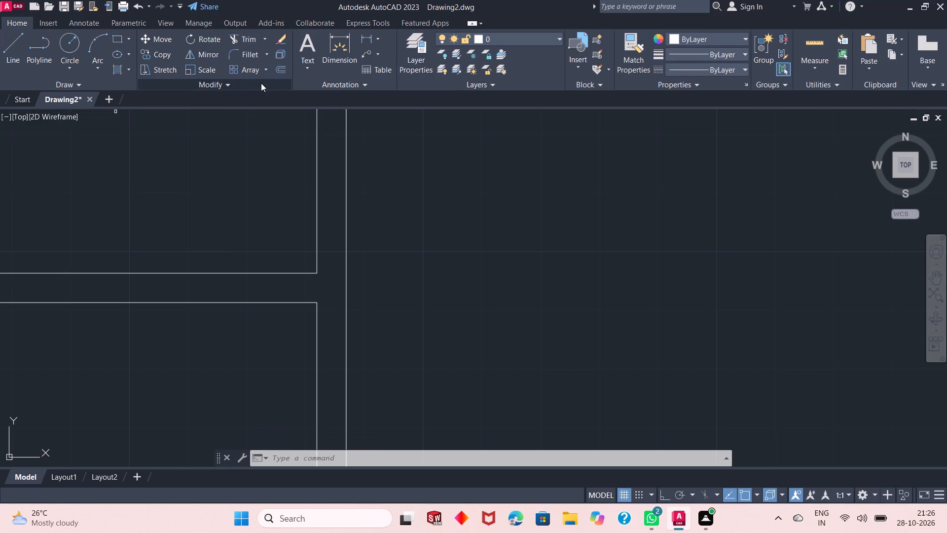
pyautogui.click(291, 302)
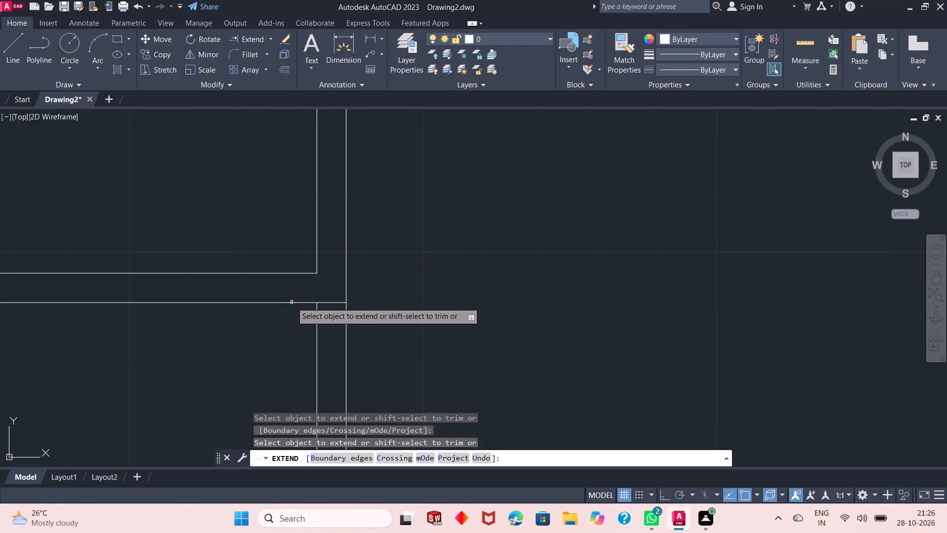
pyautogui.press('Escape')
# Offset the lower line of the first horizontal partition, the one below the two top rooms, 13' downward.
pyautogui.keyDown('ctrl'); pyautogui.scroll(-2, 264, 340); pyautogui.keyUp('ctrl')
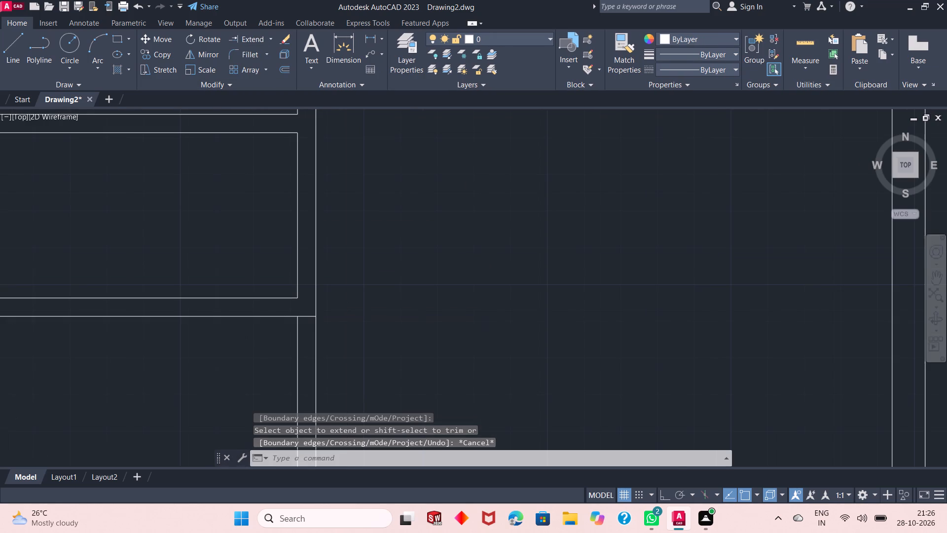
pyautogui.keyDown('ctrl'); pyautogui.scroll(-1, 264, 340); pyautogui.keyUp('ctrl')
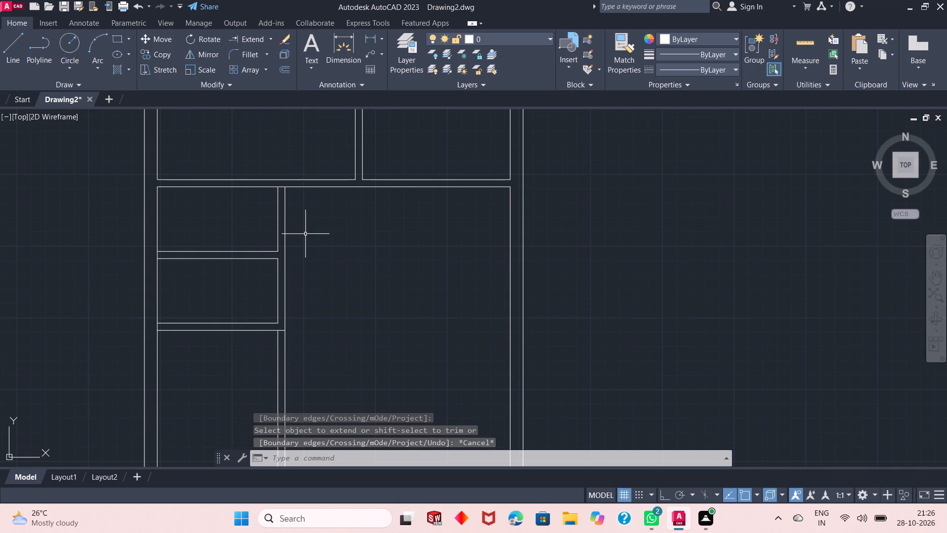
pyautogui.keyDown('ctrl'); pyautogui.scroll(-1, 305, 233); pyautogui.keyUp('ctrl')
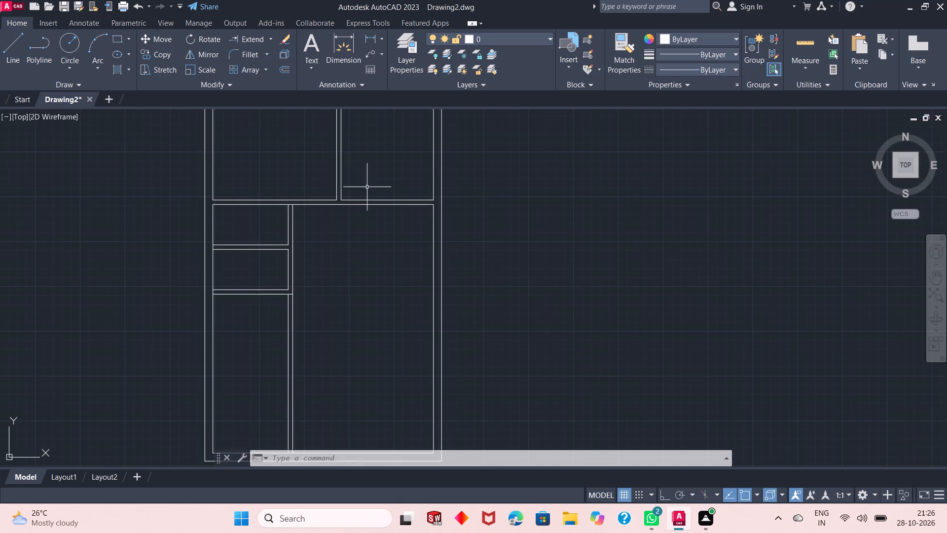
pyautogui.click(285, 66)
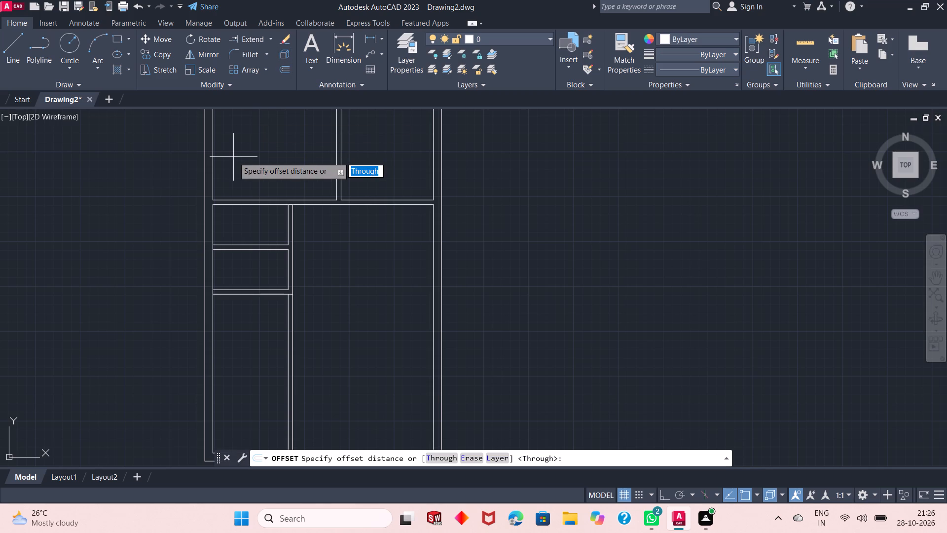
pyautogui.press('space')
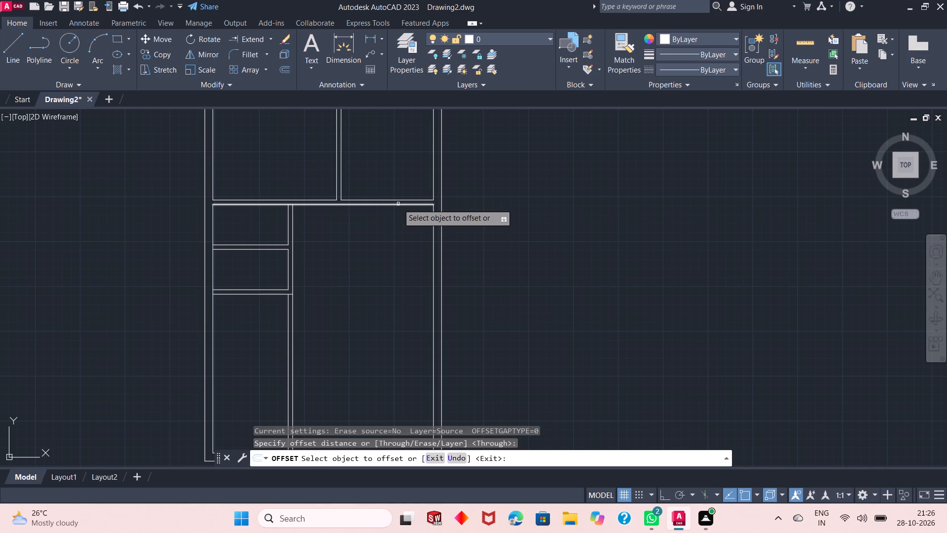
pyautogui.click(398, 204)
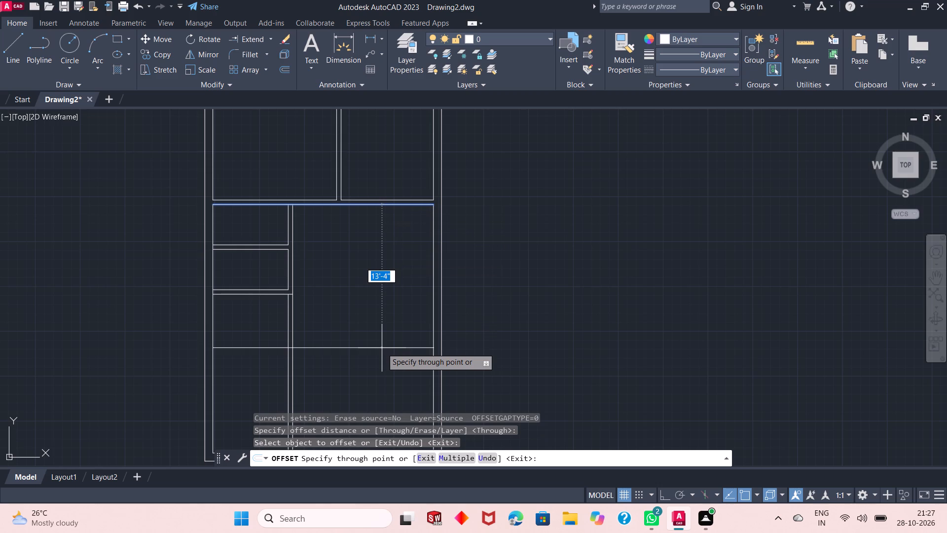
pyautogui.write('13')
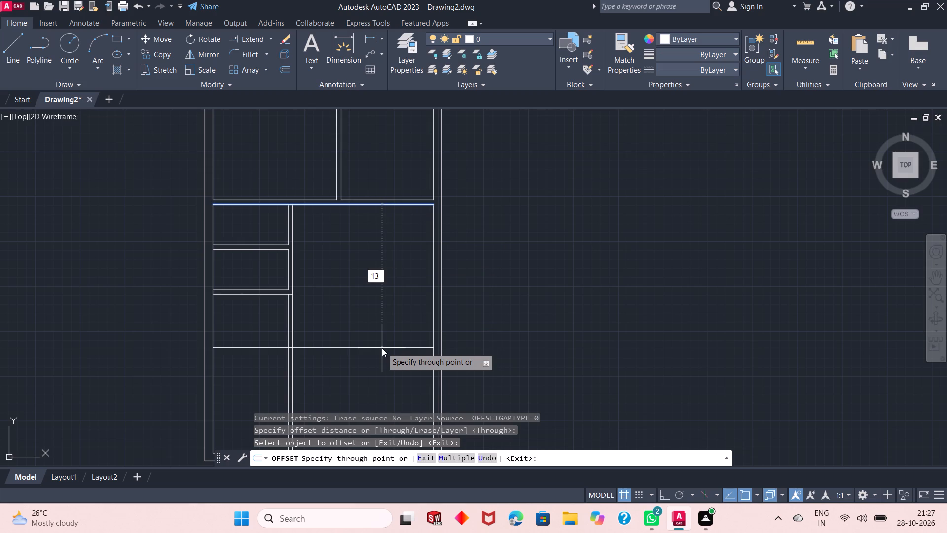
pyautogui.press("'")
pyautogui.press('Return')
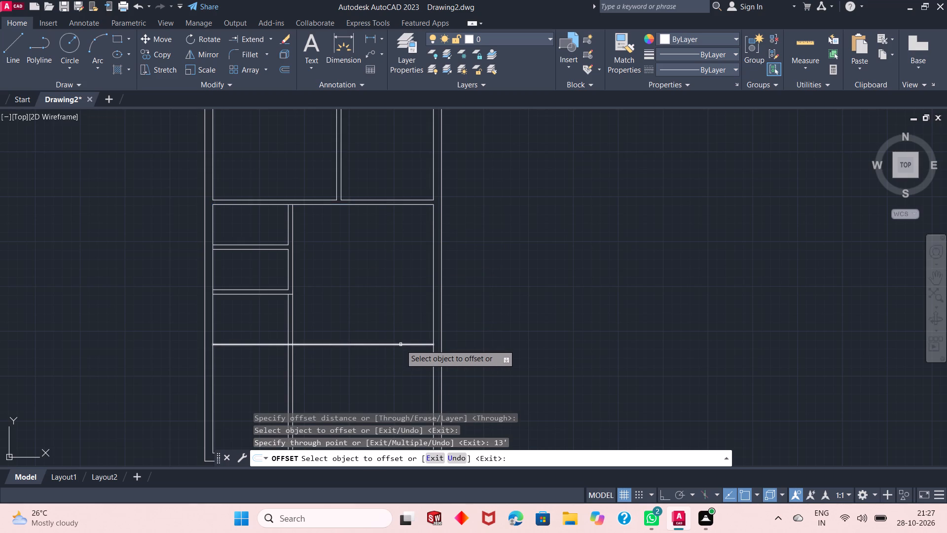
# Offset the new horizontal line 5" downward to form the fourth horizontal partition across the plan.
pyautogui.click(401, 344)
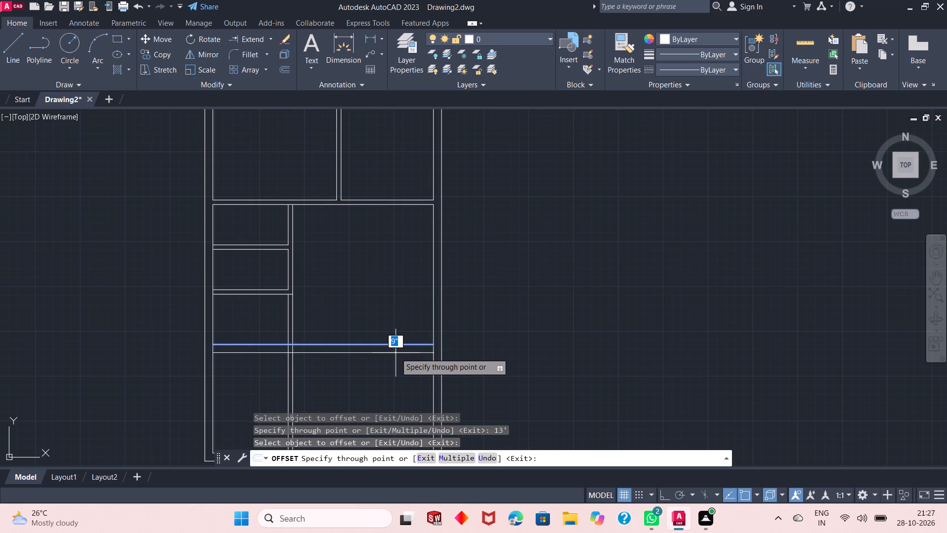
pyautogui.press('9')
pyautogui.press('BackSpace')
pyautogui.write('5"')
pyautogui.press('Return')
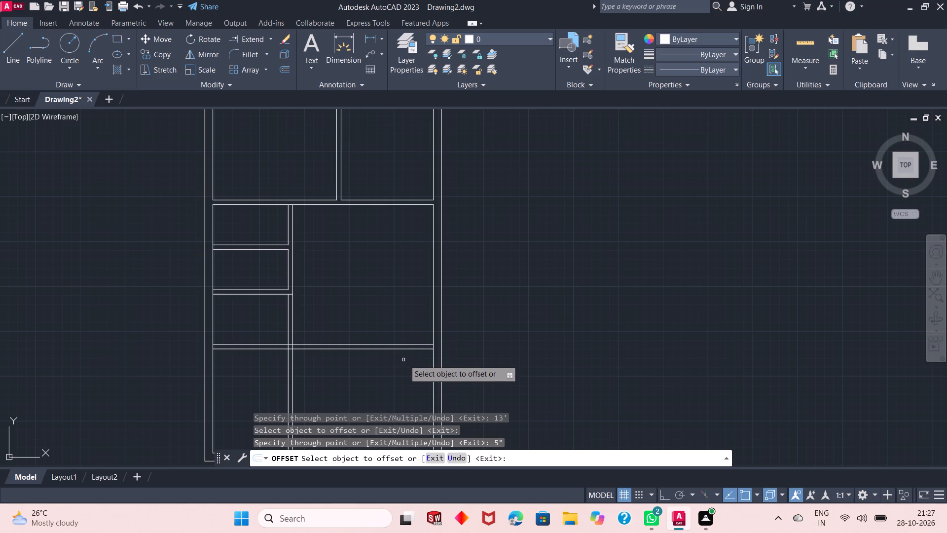
pyautogui.keyDown('ctrl'); pyautogui.scroll(-2, 479, 273); pyautogui.keyUp('ctrl')
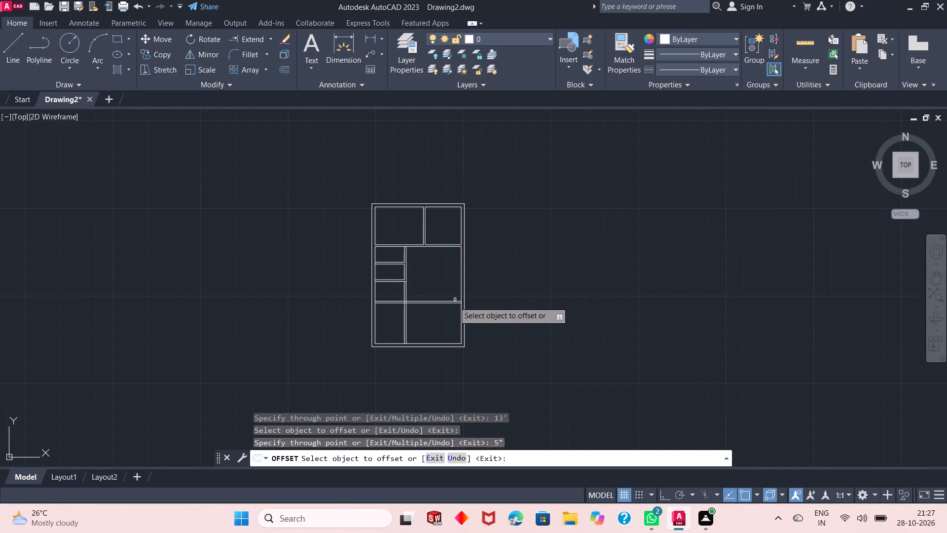
pyautogui.keyDown('ctrl'); pyautogui.scroll(1, 435, 323); pyautogui.keyUp('ctrl')
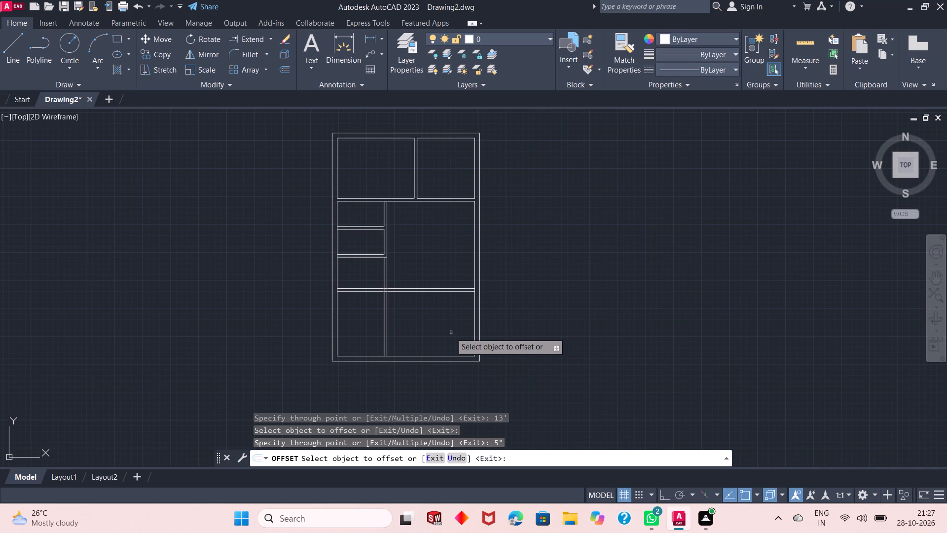
pyautogui.press('Escape')
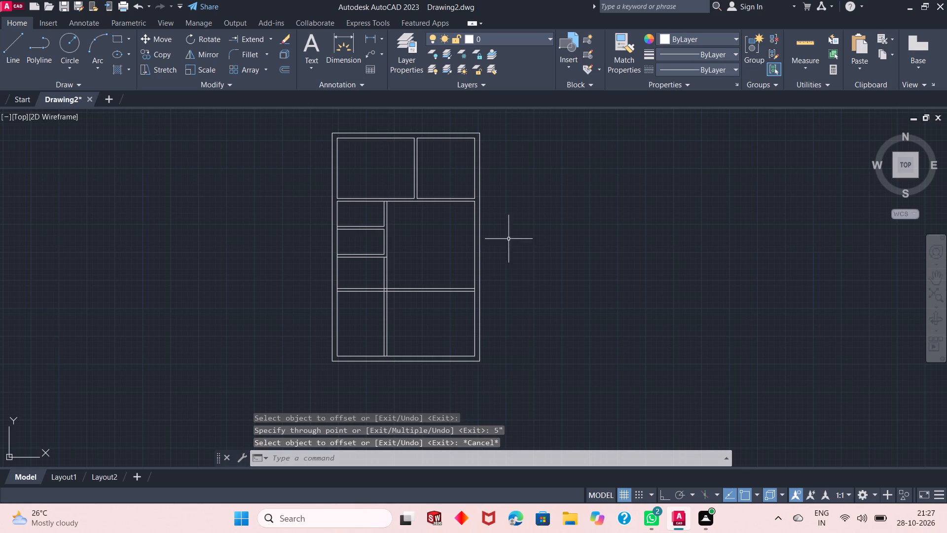
# Measure the width and height of the bottom right room below the fourth horizontal partition.
pyautogui.click(809, 53)
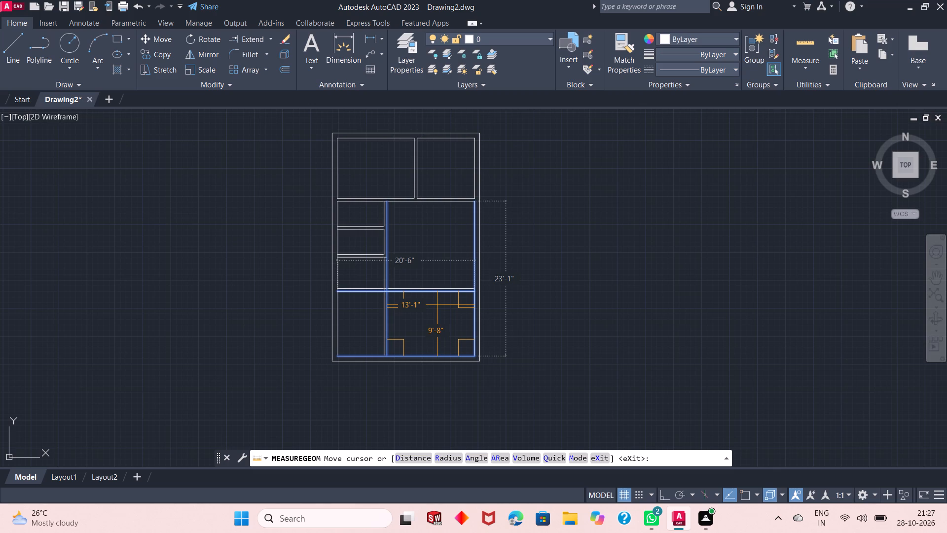
pyautogui.press('Escape')
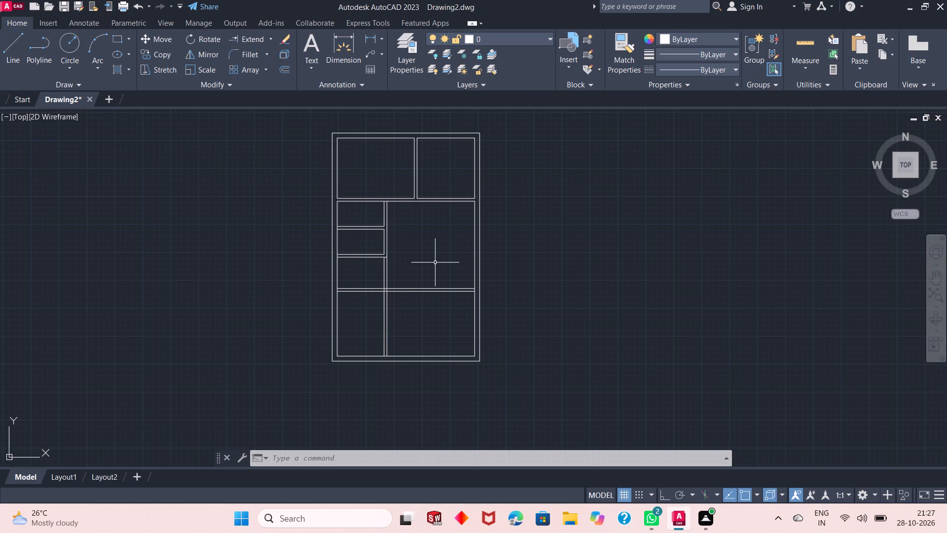
# Trim away the vertical partition's lines between the third and fourth horizontal partitions and below the fourth one.
pyautogui.click(272, 44)
pyautogui.click(268, 56)
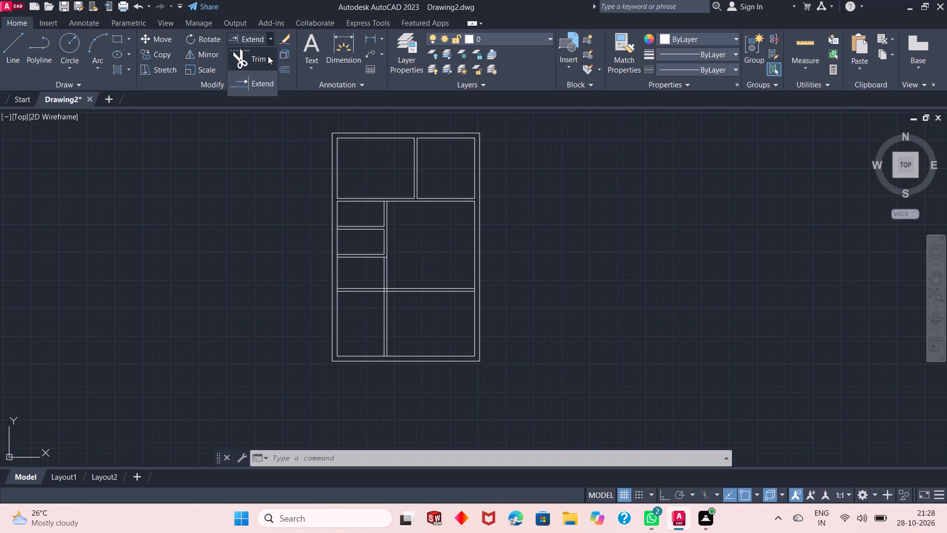
pyautogui.click(393, 266)
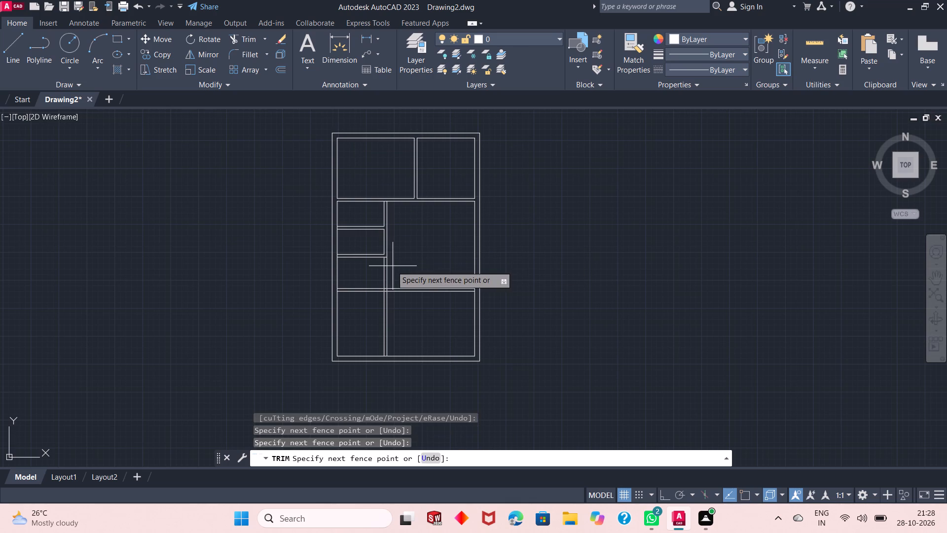
pyautogui.click(376, 271)
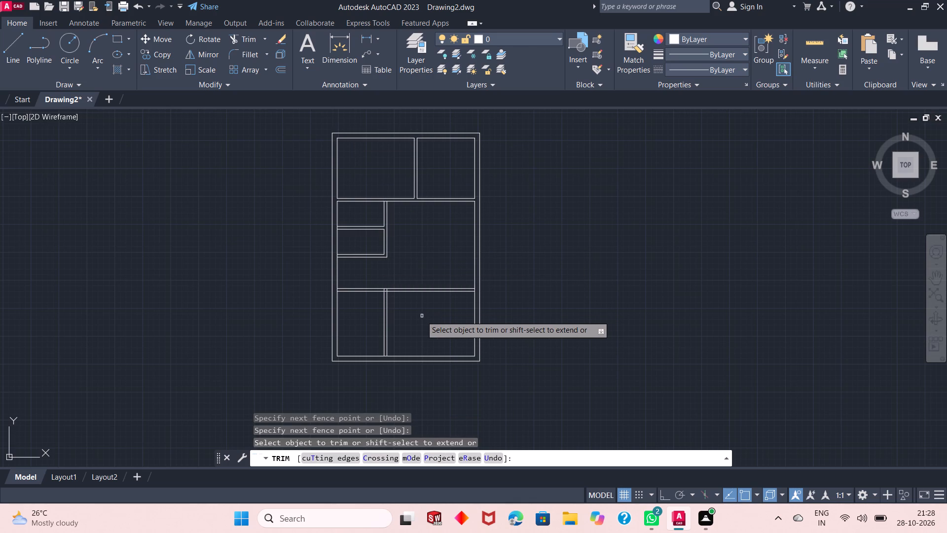
pyautogui.click(419, 316)
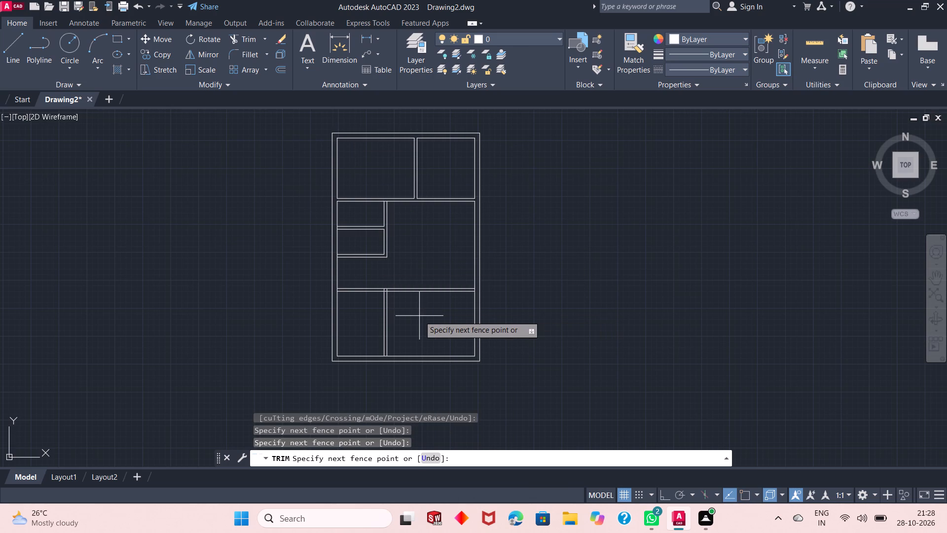
pyautogui.click(359, 317)
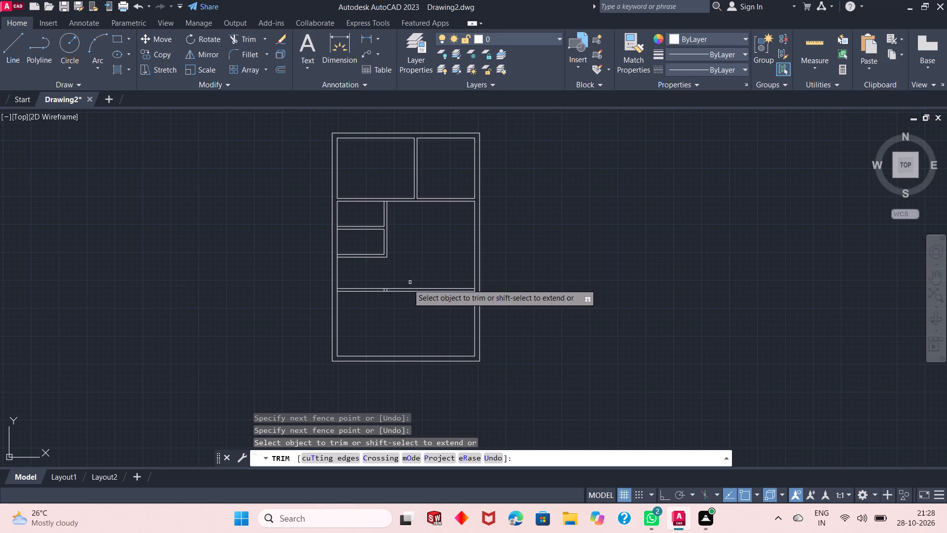
# Trim the two leftover vertical stubs between the fourth horizontal partition's lines.
pyautogui.keyDown('ctrl'); pyautogui.scroll(5, 388, 292); pyautogui.keyUp('ctrl')
pyautogui.click(380, 278)
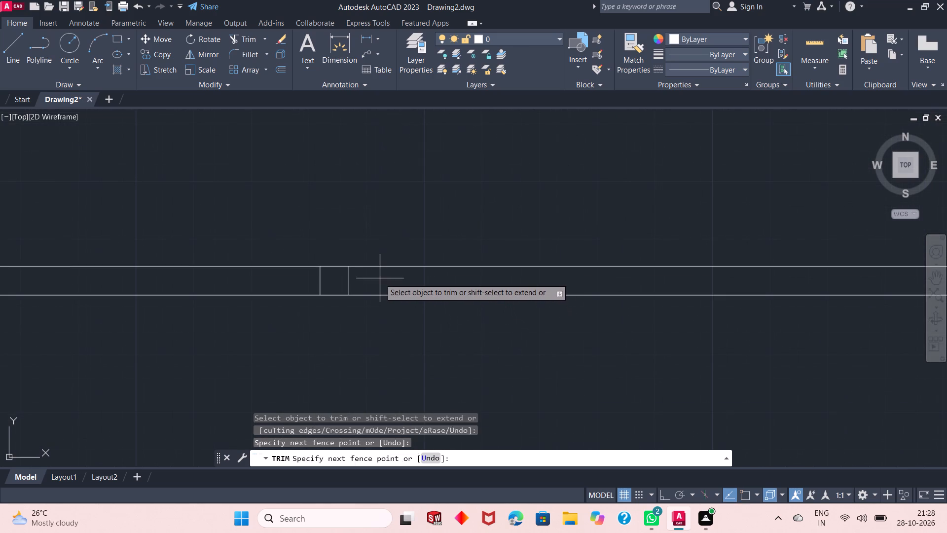
pyautogui.click(313, 279)
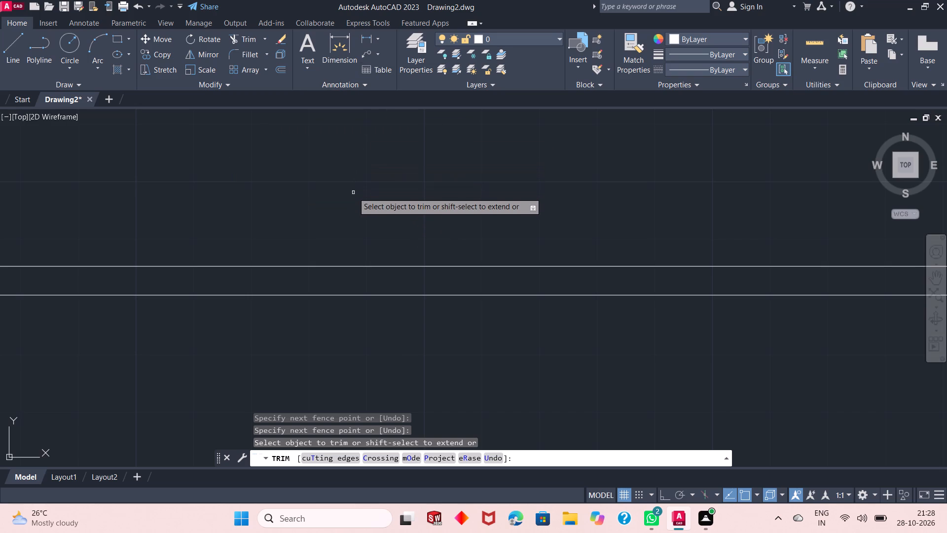
pyautogui.keyDown('ctrl'); pyautogui.scroll(1, 350, 239); pyautogui.keyUp('ctrl')
pyautogui.keyDown('ctrl'); pyautogui.scroll(-4, 350, 239); pyautogui.keyUp('ctrl')
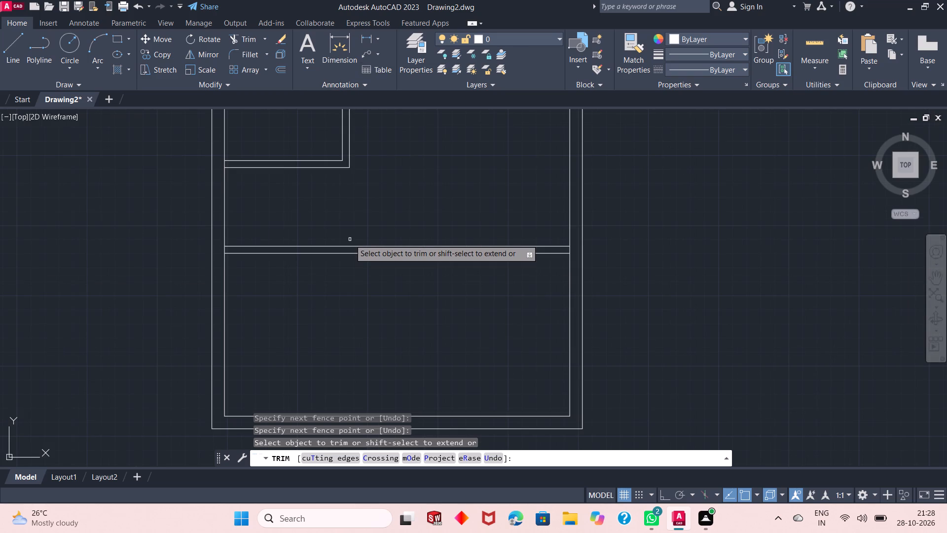
pyautogui.click(180, 300)
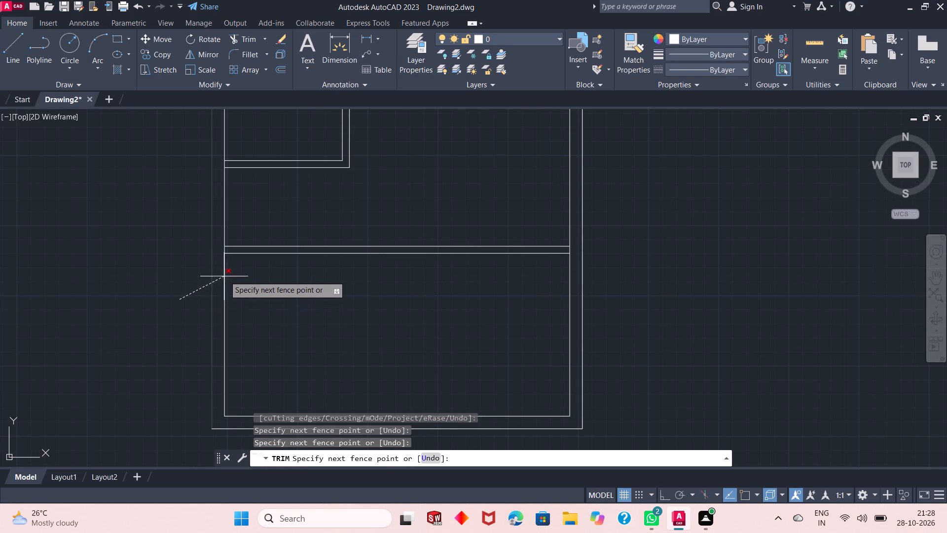
pyautogui.click(196, 284)
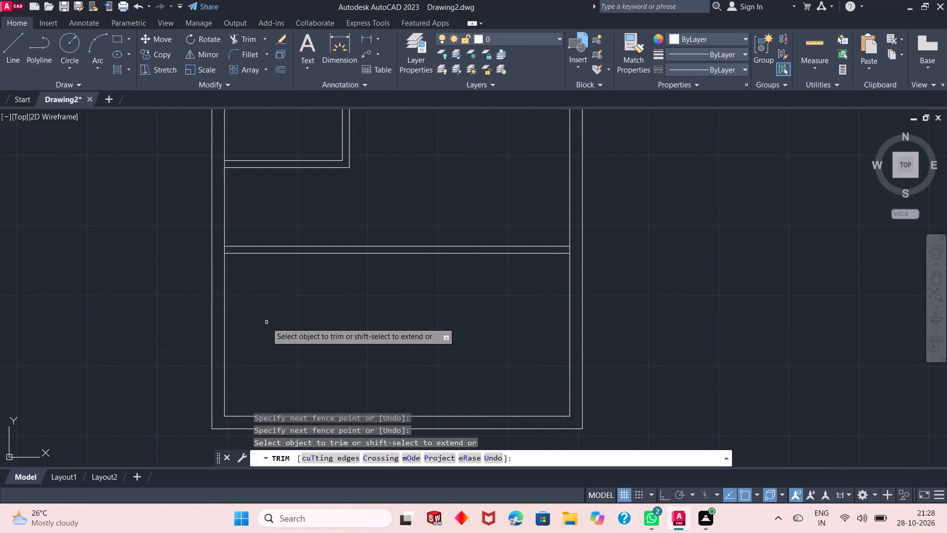
pyautogui.press('space')
# Create a 5" thick vertical partition by offsetting the left outer wall's inner line 10' to the right and the resulting line 5".
pyautogui.keyDown('ctrl'); pyautogui.scroll(-1, 274, 329); pyautogui.keyUp('ctrl')
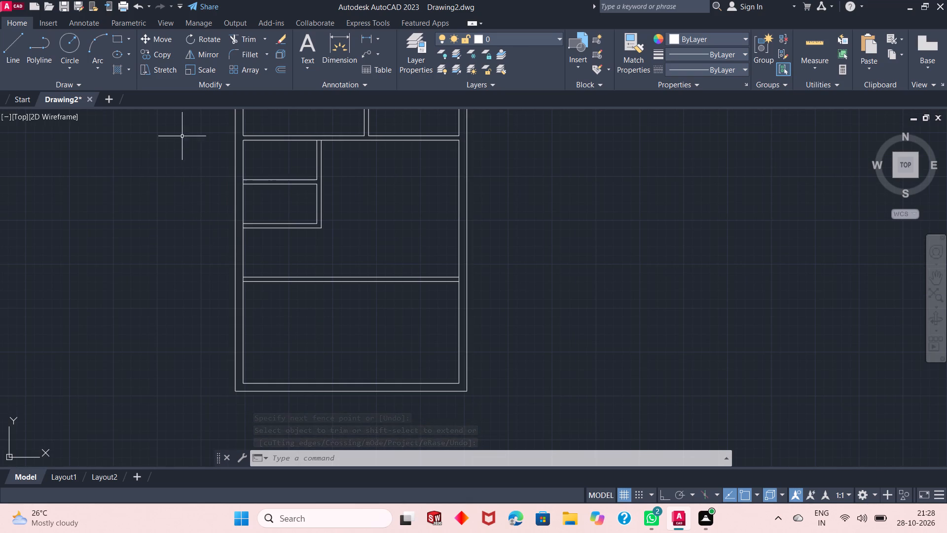
pyautogui.click(278, 71)
pyautogui.press('space')
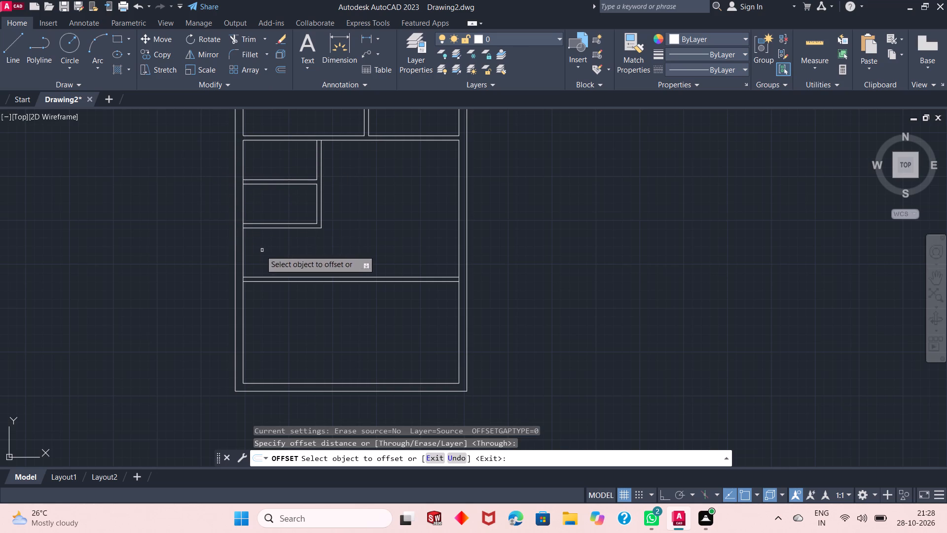
pyautogui.click(242, 247)
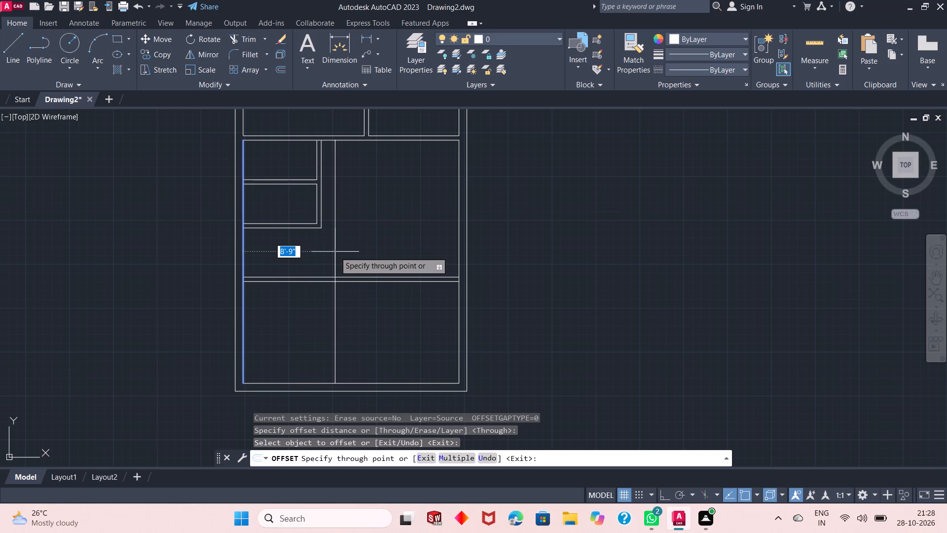
pyautogui.write("10'")
pyautogui.press('Return')
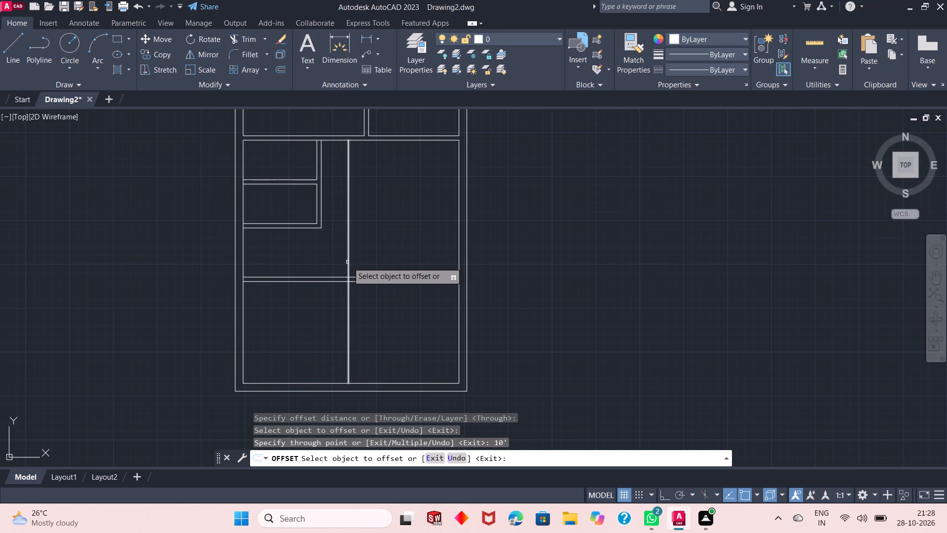
pyautogui.click(348, 262)
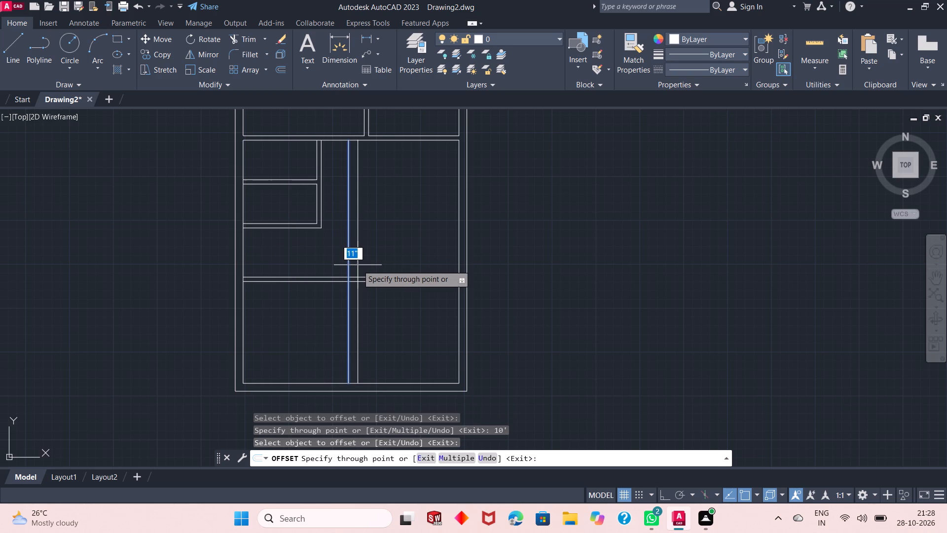
pyautogui.write('5"')
pyautogui.press('Return')
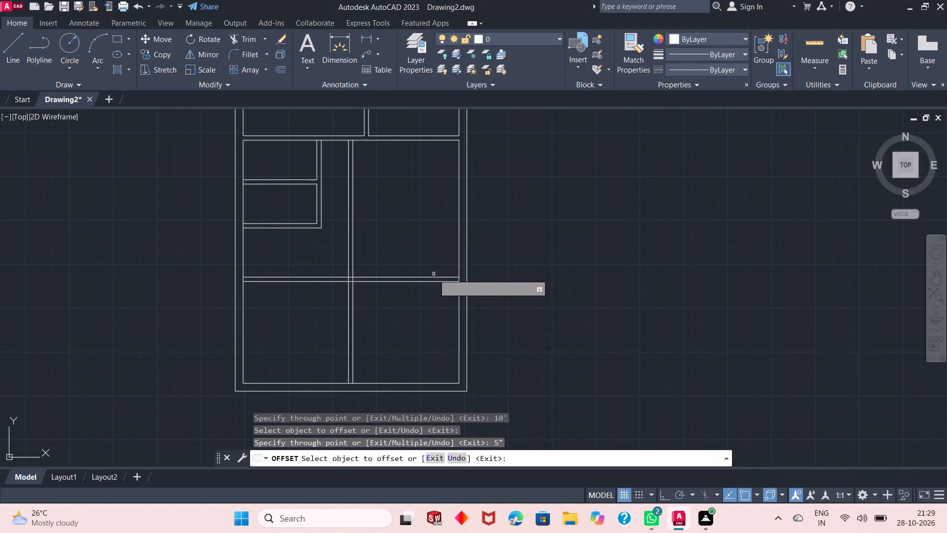
# Measure the width and height of the bottom right room beside the new vertical partition.
pyautogui.click(819, 46)
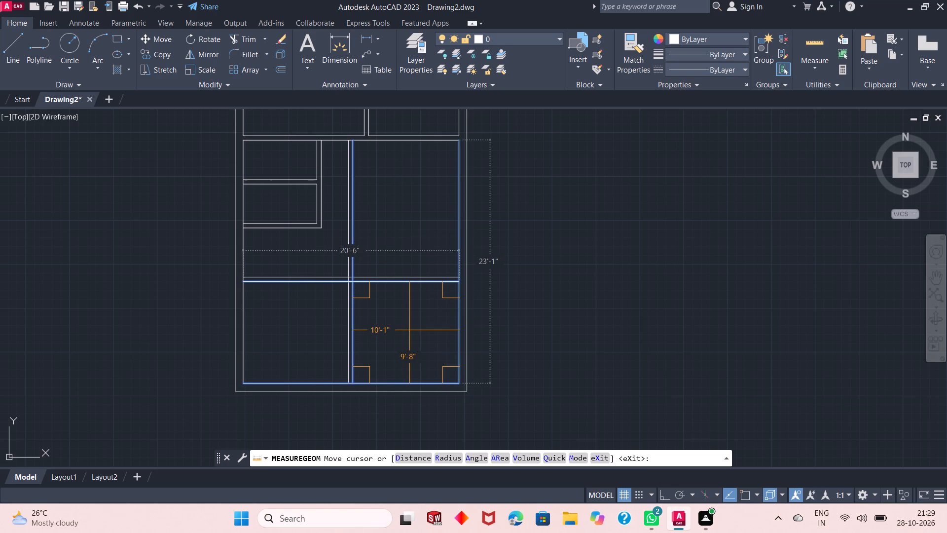
pyautogui.press('Escape')
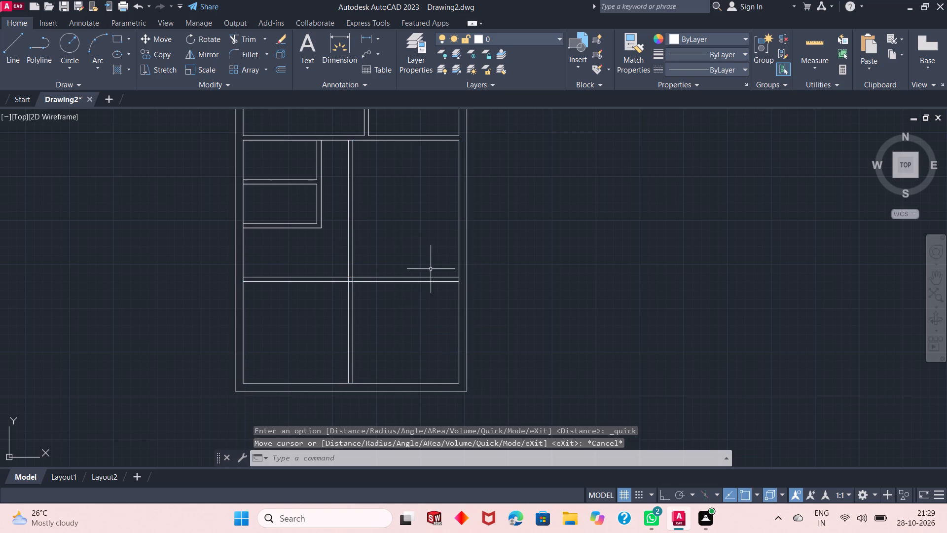
# Measure the width and height of the two rooms between the new vertical partition and the right outer wall.
pyautogui.click(816, 47)
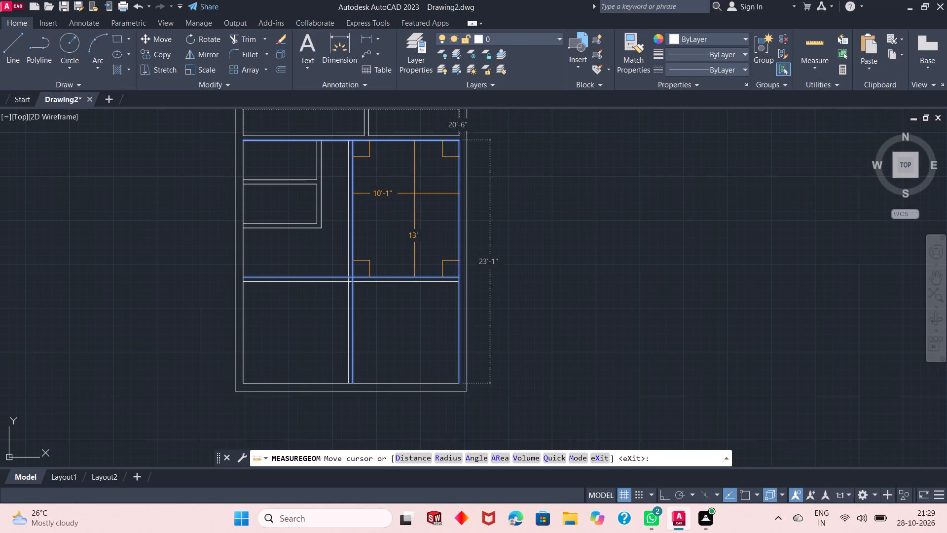
pyautogui.press('Escape')
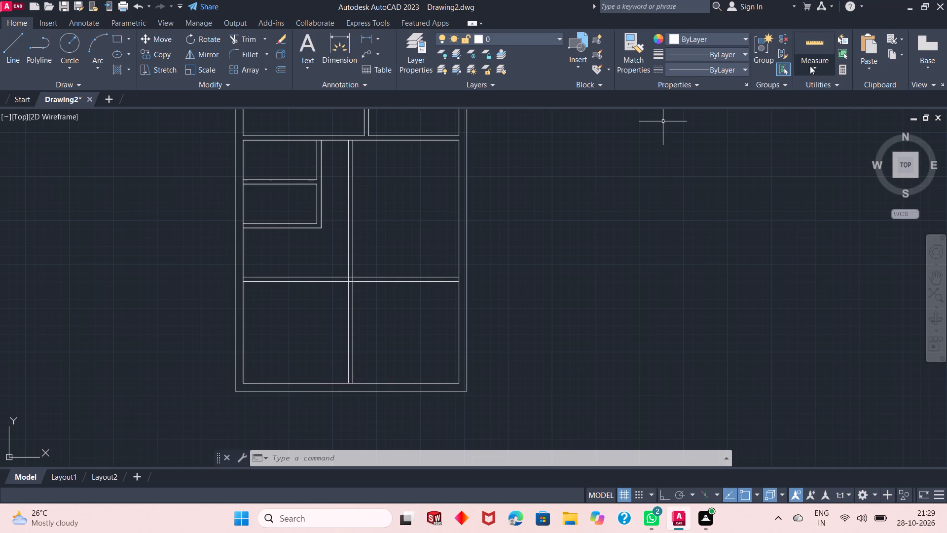
pyautogui.click(815, 44)
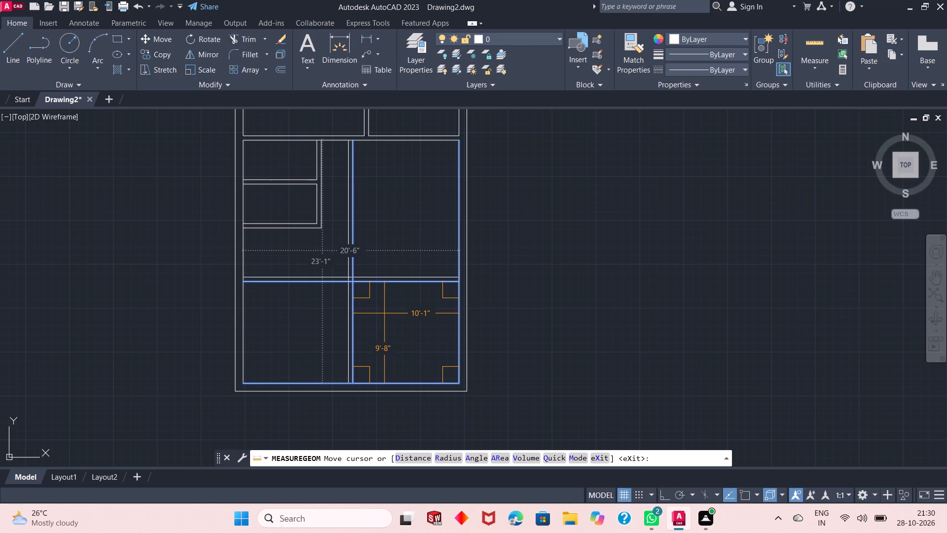
pyautogui.press('Escape')
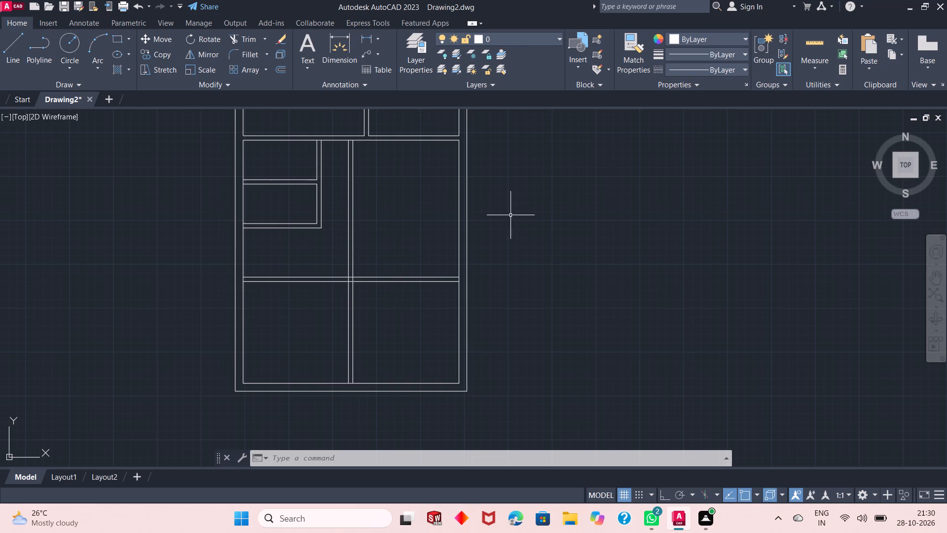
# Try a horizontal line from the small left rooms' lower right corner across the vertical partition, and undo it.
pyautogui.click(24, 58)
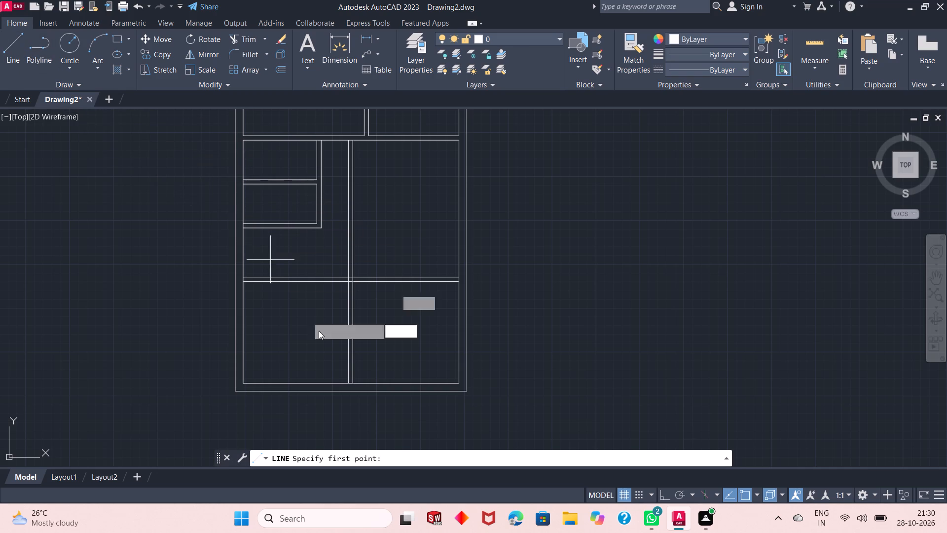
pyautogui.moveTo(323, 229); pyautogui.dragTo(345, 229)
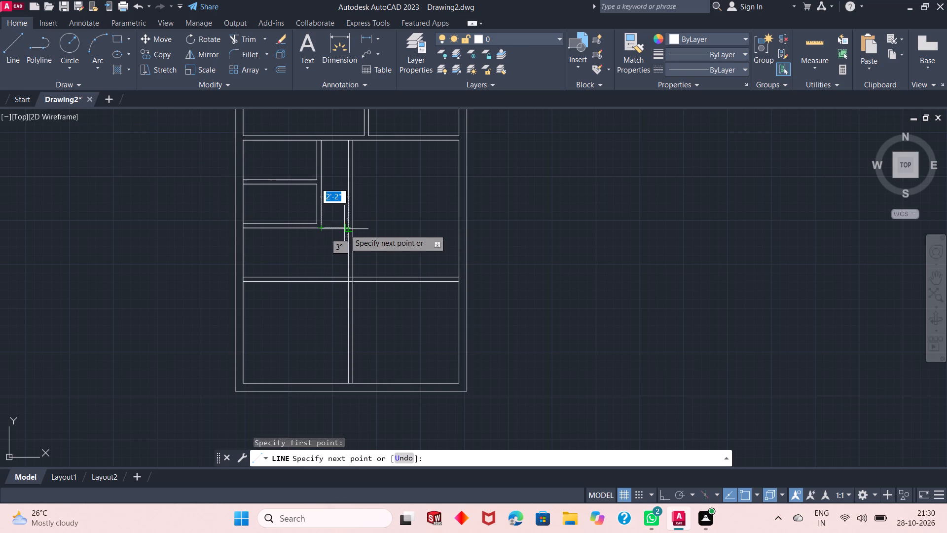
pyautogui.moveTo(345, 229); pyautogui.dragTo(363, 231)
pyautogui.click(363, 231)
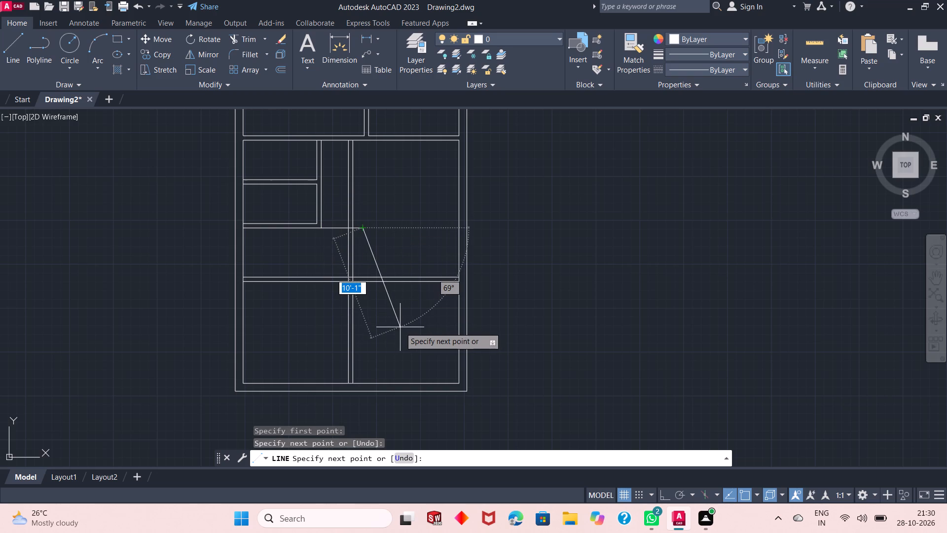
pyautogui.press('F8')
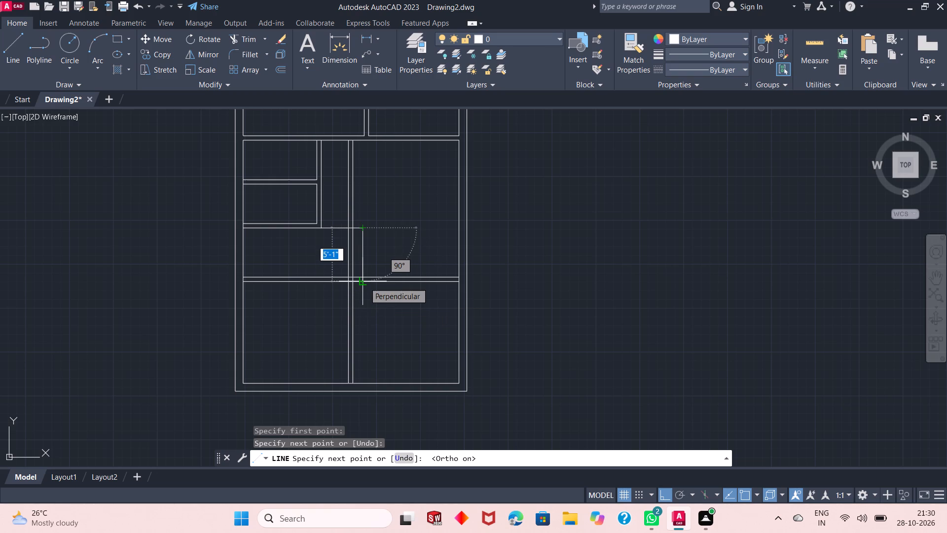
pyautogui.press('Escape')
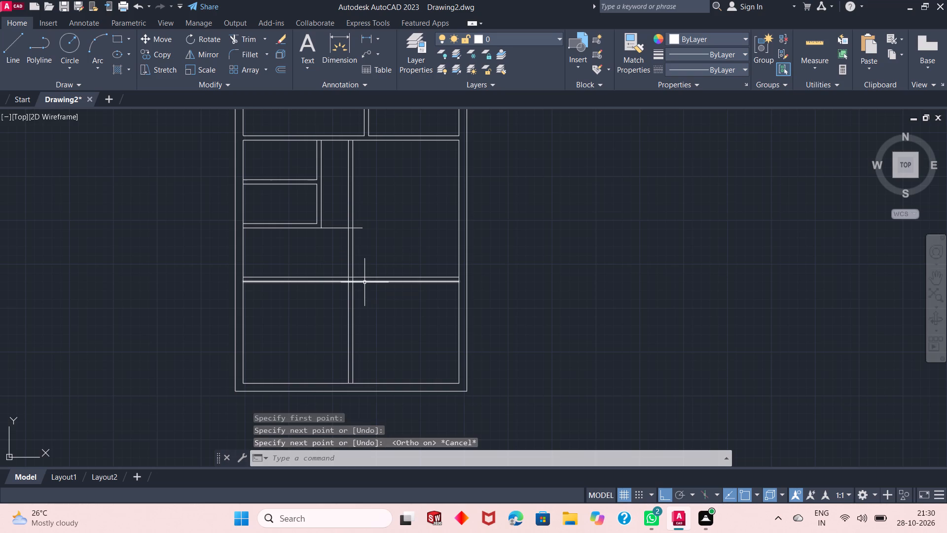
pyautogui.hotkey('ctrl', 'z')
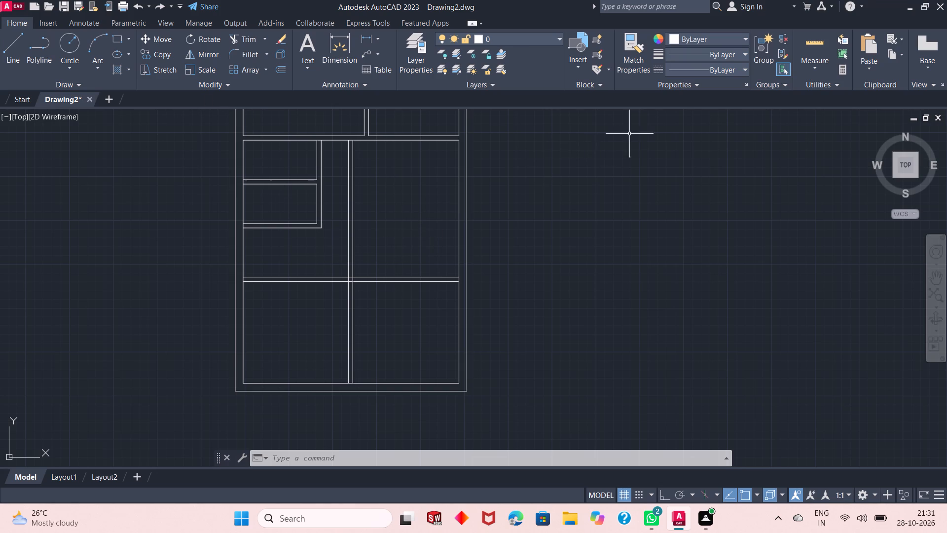
# Trim away the lower horizontal partition's two lines between the left outer wall and the long vertical partition.
pyautogui.click(247, 42)
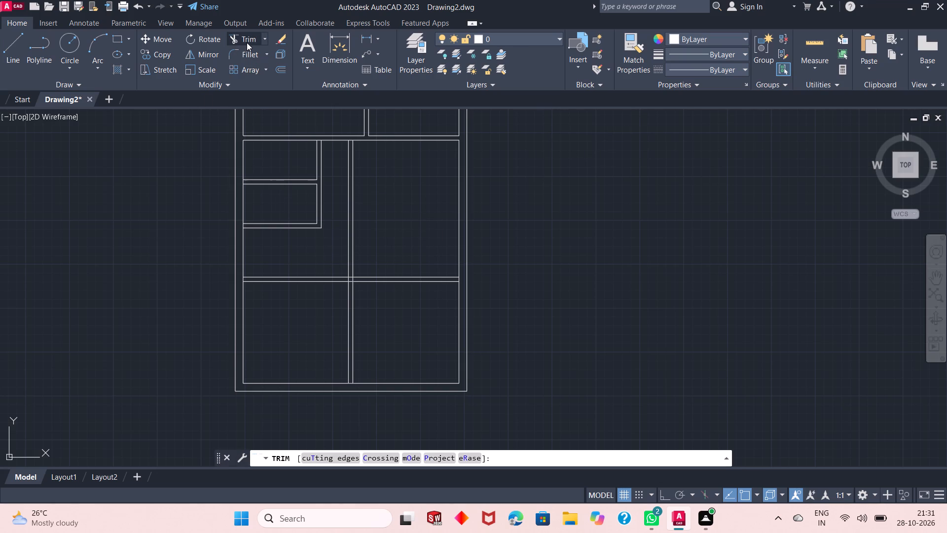
pyautogui.click(313, 254)
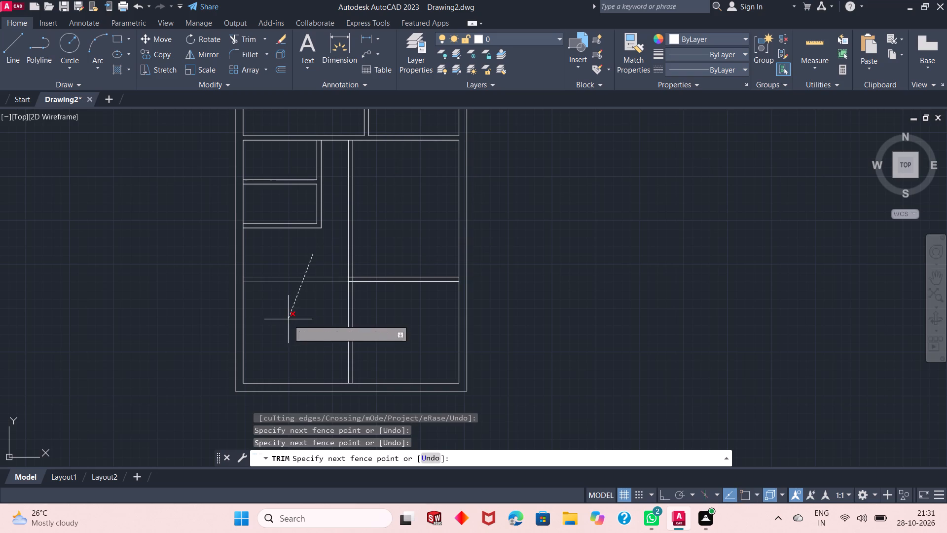
pyautogui.click(288, 319)
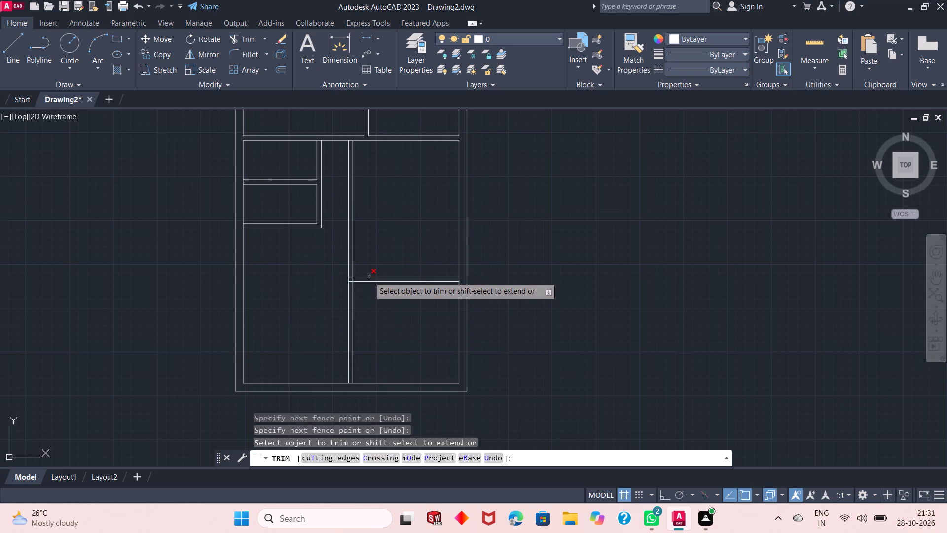
pyautogui.keyDown('ctrl'); pyautogui.scroll(2, 369, 277); pyautogui.keyUp('ctrl')
pyautogui.keyDown('ctrl'); pyautogui.scroll(-3, 369, 277); pyautogui.keyUp('ctrl')
pyautogui.press('Escape')
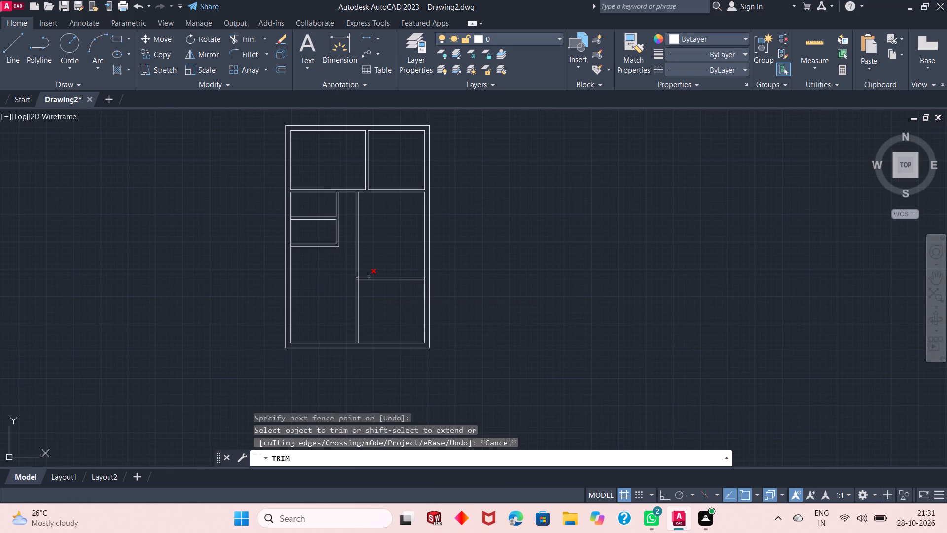
# Create a 5" thick horizontal partition by offsetting the remaining partition's lower line 1'11" downward and the resulting line 5" downward.
pyautogui.click(281, 73)
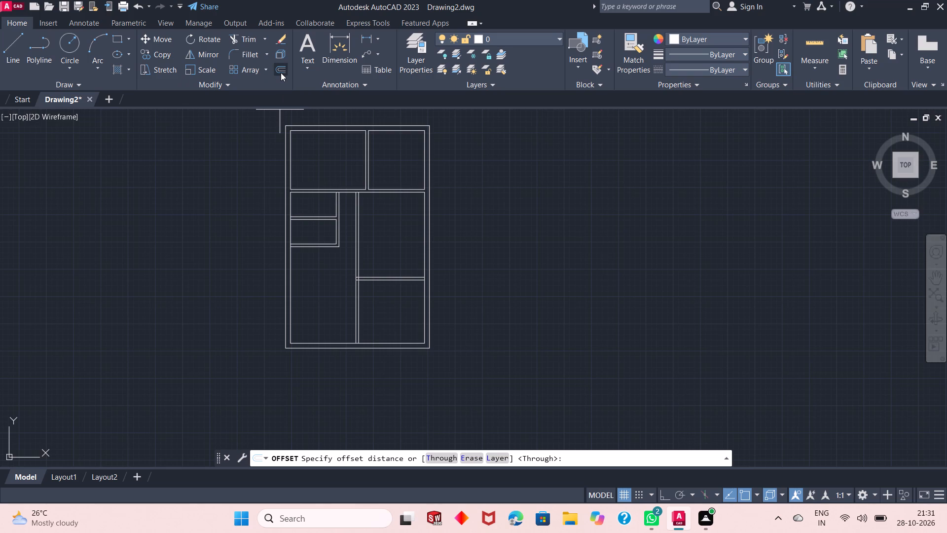
pyautogui.press('space')
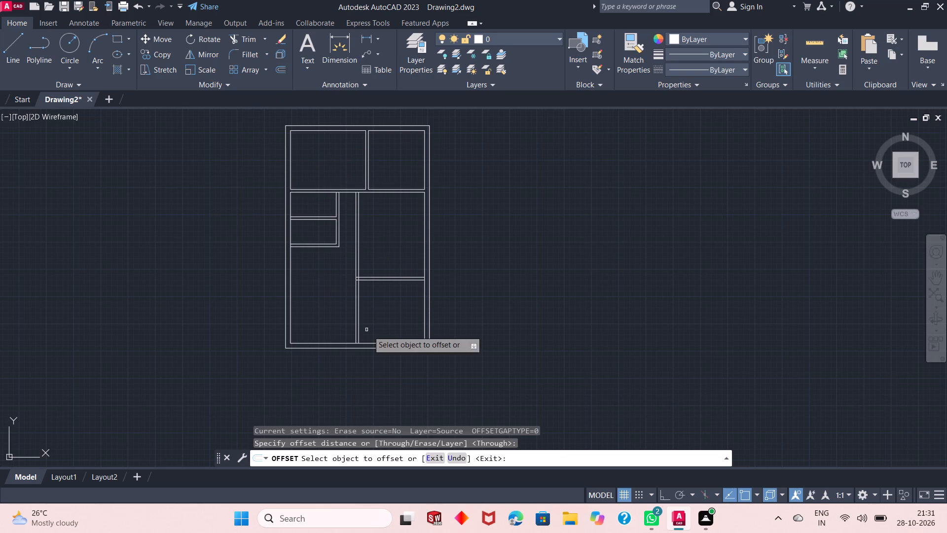
pyautogui.keyDown('ctrl'); pyautogui.scroll(1, 369, 282); pyautogui.keyUp('ctrl')
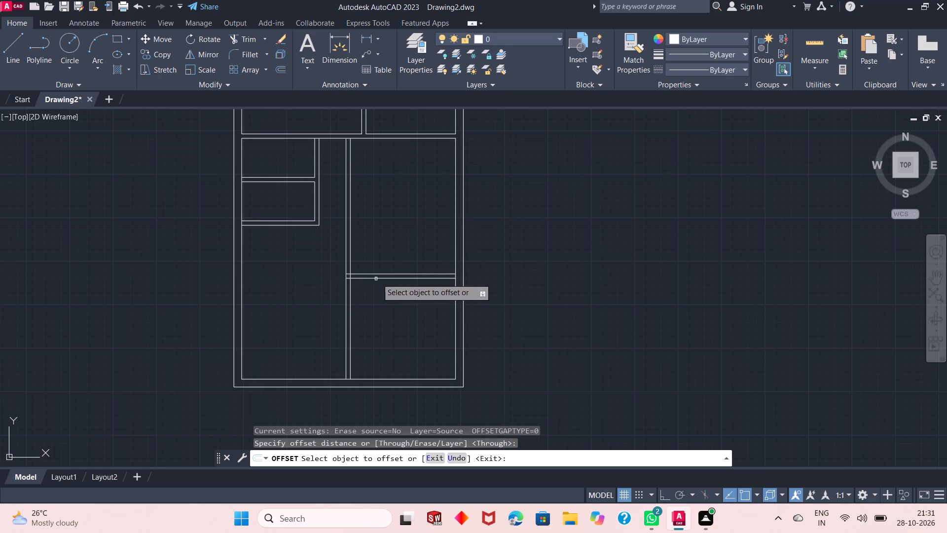
pyautogui.click(381, 277)
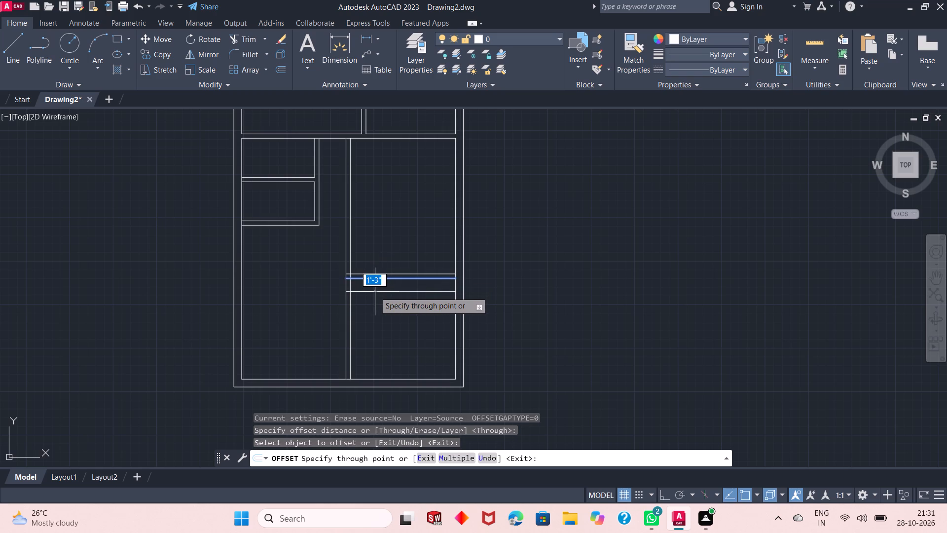
pyautogui.press('2')
pyautogui.press("'")
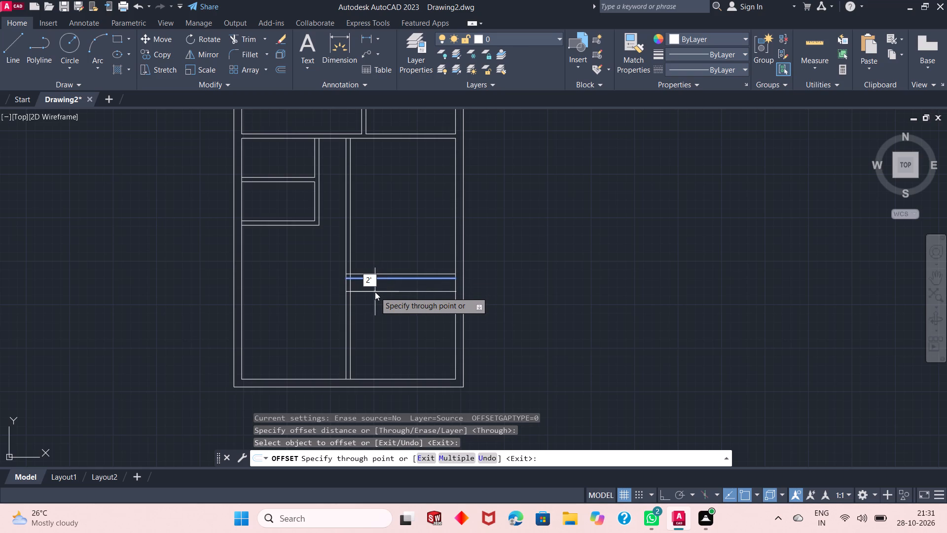
pyautogui.press('BackSpace')
pyautogui.press('BackSpace')
pyautogui.write('1\'11"')
pyautogui.press('Return')
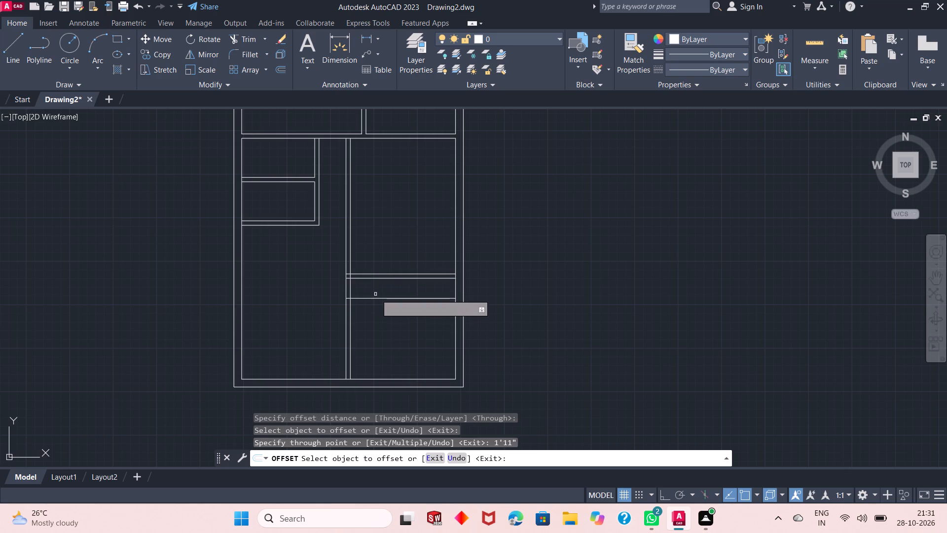
pyautogui.click(378, 298)
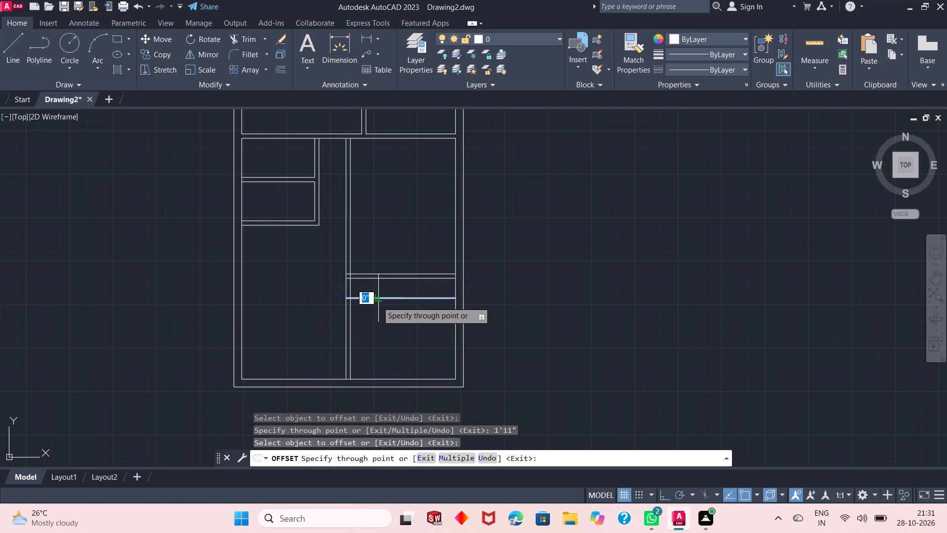
pyautogui.write('5"')
pyautogui.press('Return')
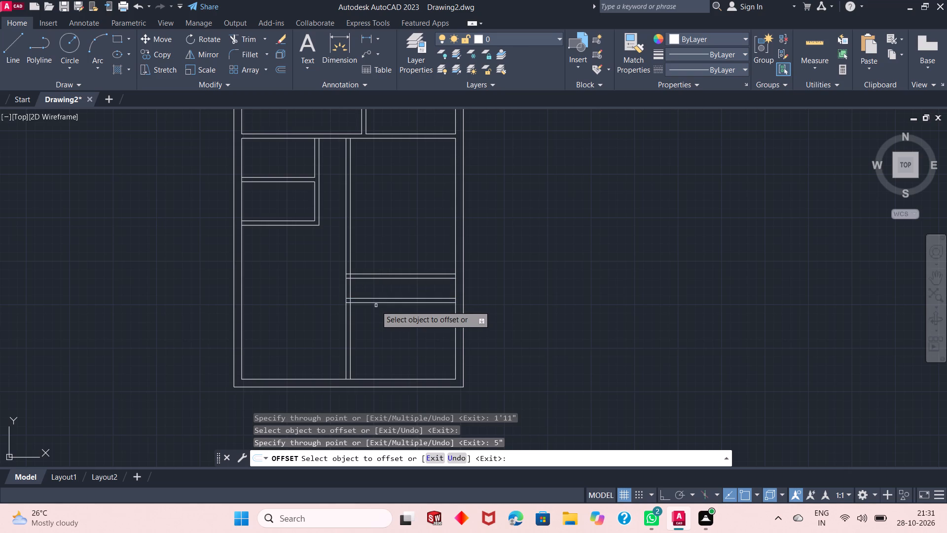
pyautogui.press('Return')
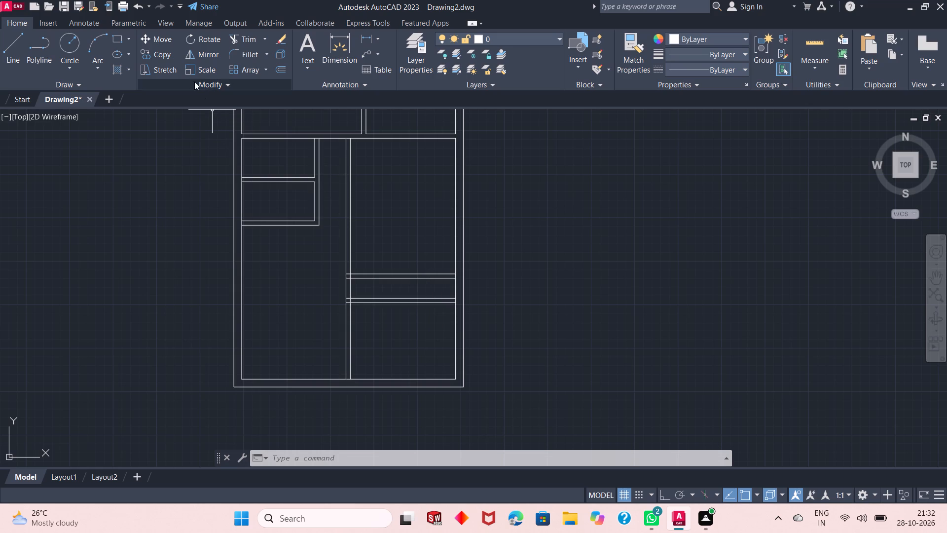
# Trim away the original upper partition's two lines right of the vertical partition, including their short stubs inside it.
pyautogui.click(239, 43)
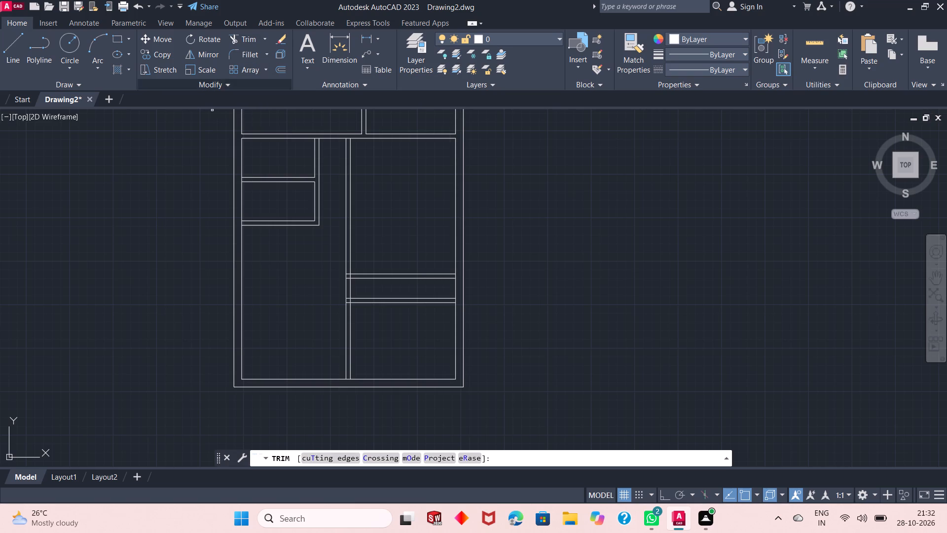
pyautogui.click(414, 270)
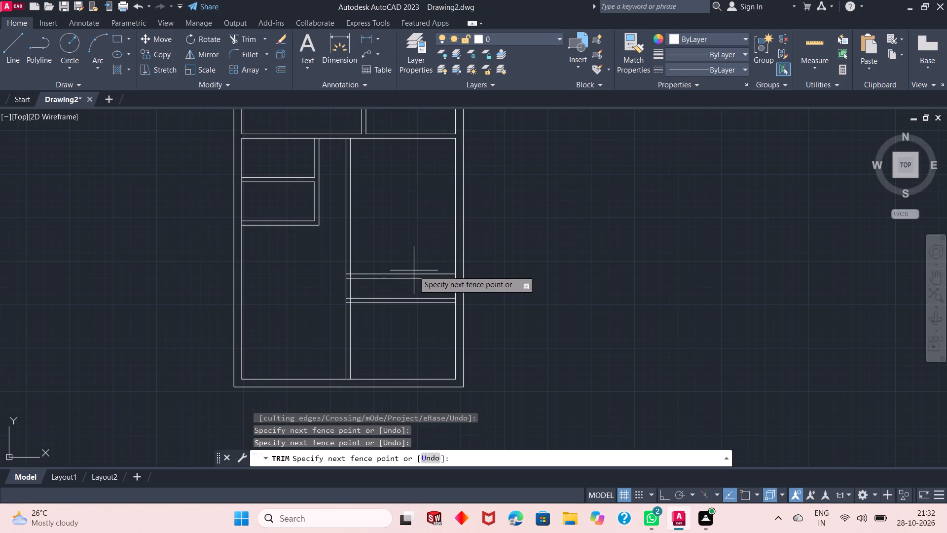
pyautogui.click(399, 282)
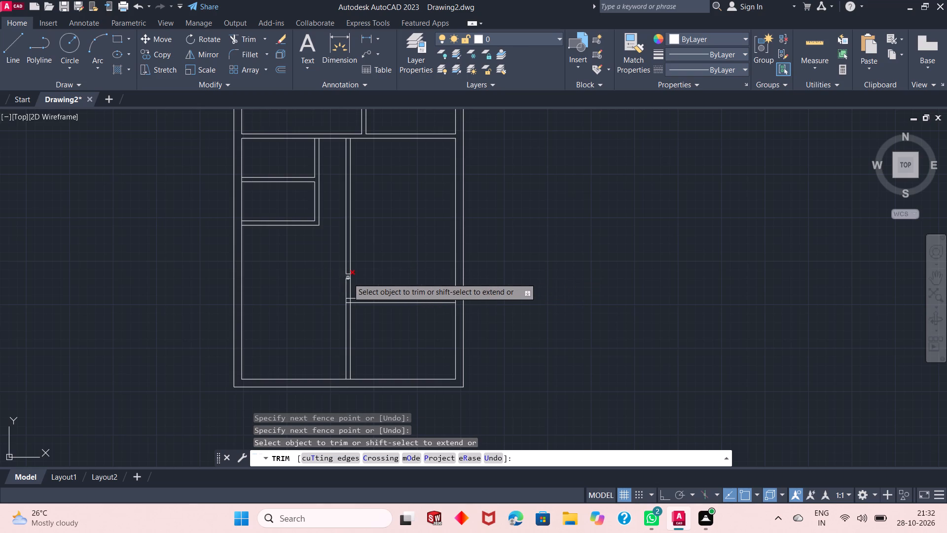
pyautogui.keyDown('ctrl'); pyautogui.scroll(2, 349, 279); pyautogui.keyUp('ctrl')
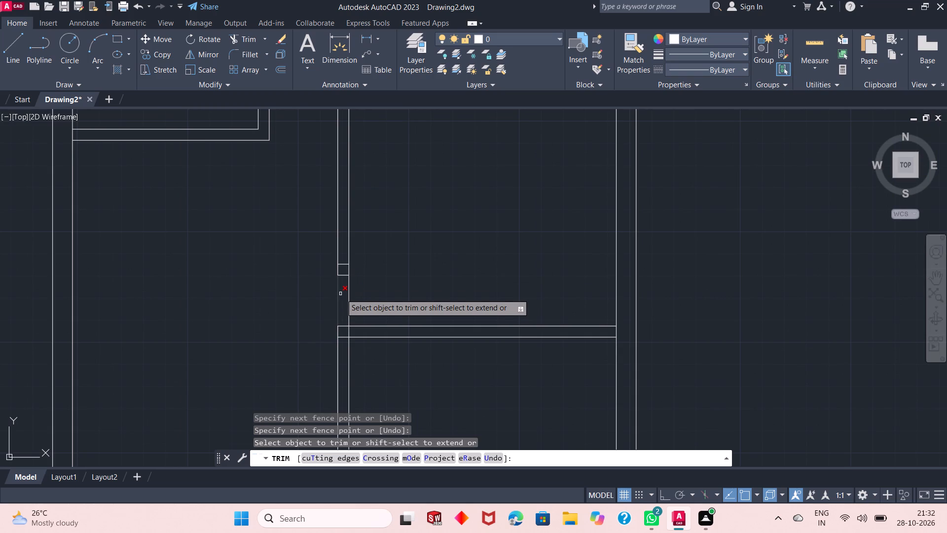
pyautogui.click(342, 293)
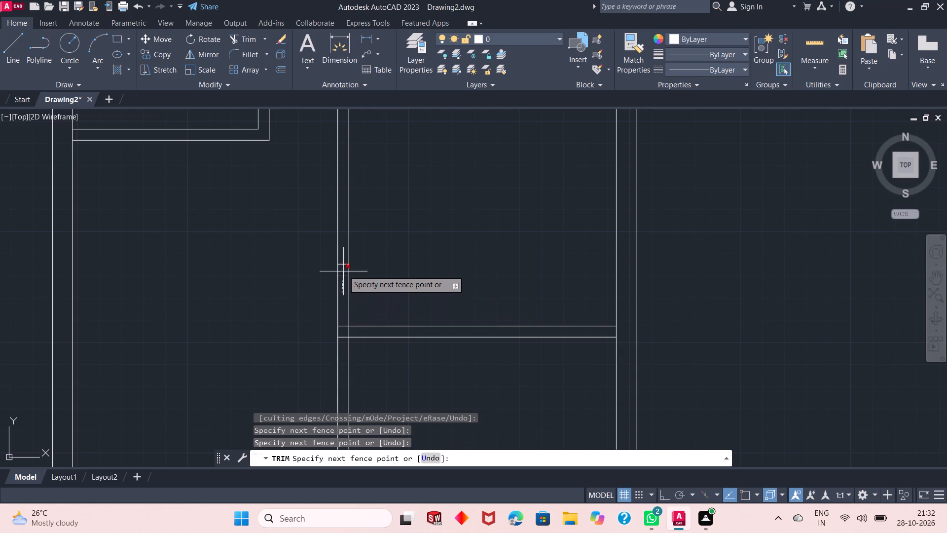
pyautogui.click(342, 257)
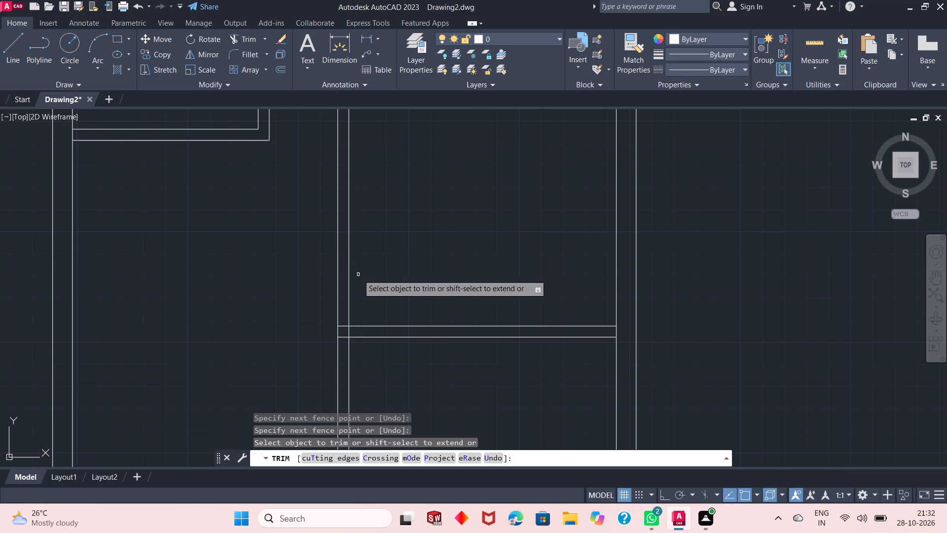
# Trim the new horizontal partition's two line stubs between the vertical partition's lines.
pyautogui.keyDown('ctrl'); pyautogui.scroll(-1, 390, 274); pyautogui.keyUp('ctrl')
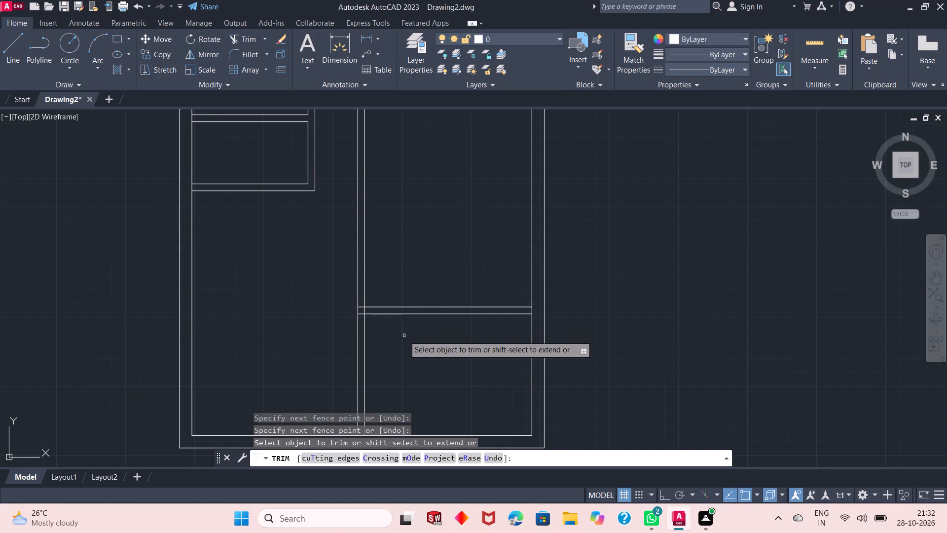
pyautogui.click(359, 318)
pyautogui.hotkey('ctrl', 'z')
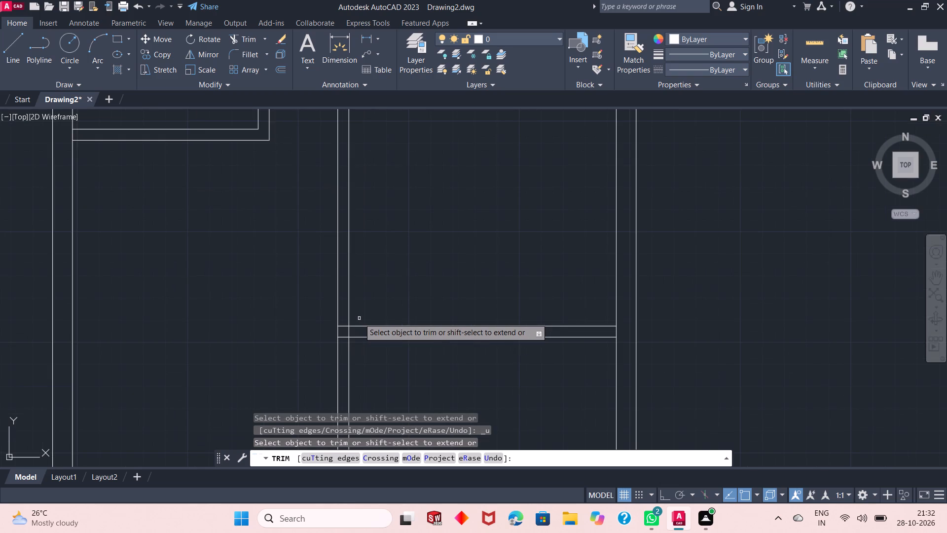
pyautogui.click(343, 351)
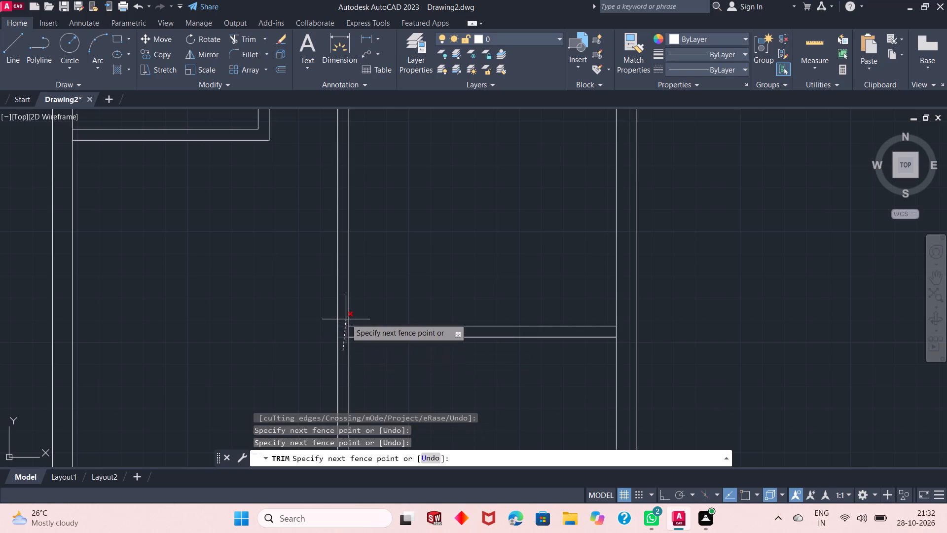
pyautogui.click(346, 319)
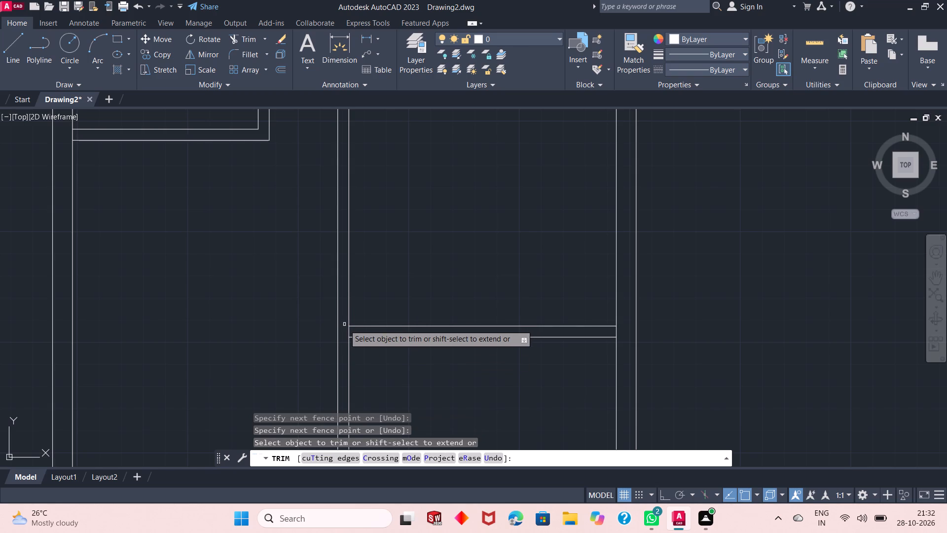
pyautogui.press('Escape')
pyautogui.keyDown('ctrl'); pyautogui.scroll(-1, 396, 246); pyautogui.keyUp('ctrl')
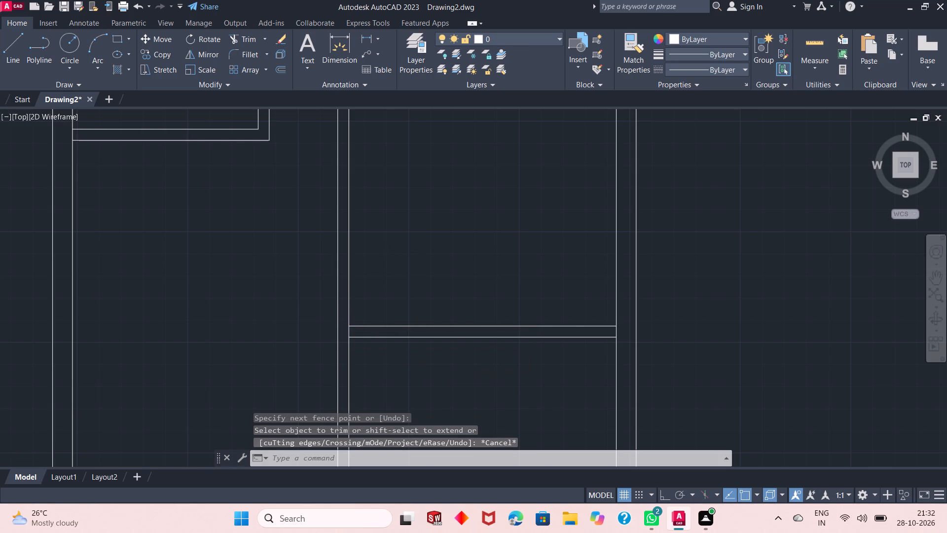
# Offset the right outer wall's inner line 6' leftward into the room.
pyautogui.keyDown('ctrl'); pyautogui.scroll(-1, 396, 246); pyautogui.keyUp('ctrl')
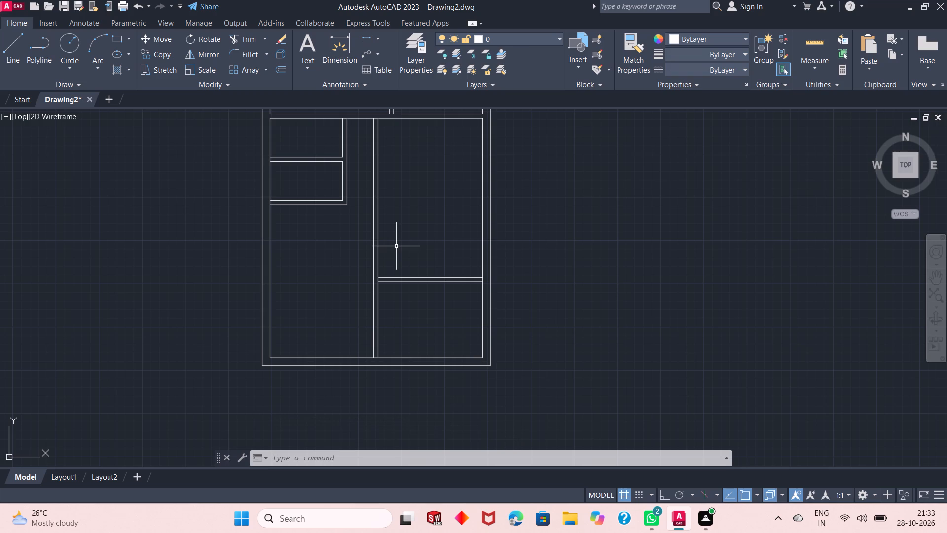
pyautogui.click(280, 77)
pyautogui.click(281, 71)
pyautogui.press('space')
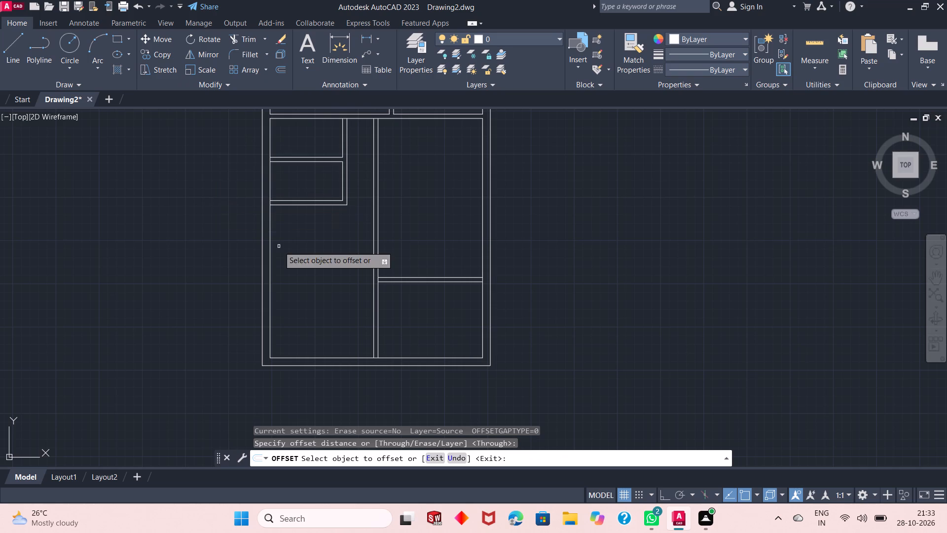
pyautogui.click(482, 251)
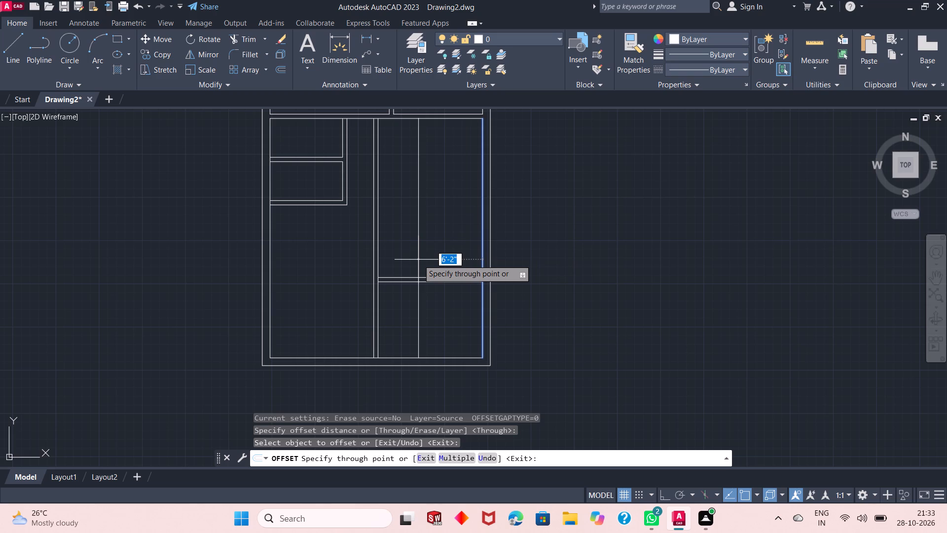
pyautogui.write("6'")
pyautogui.press('Return')
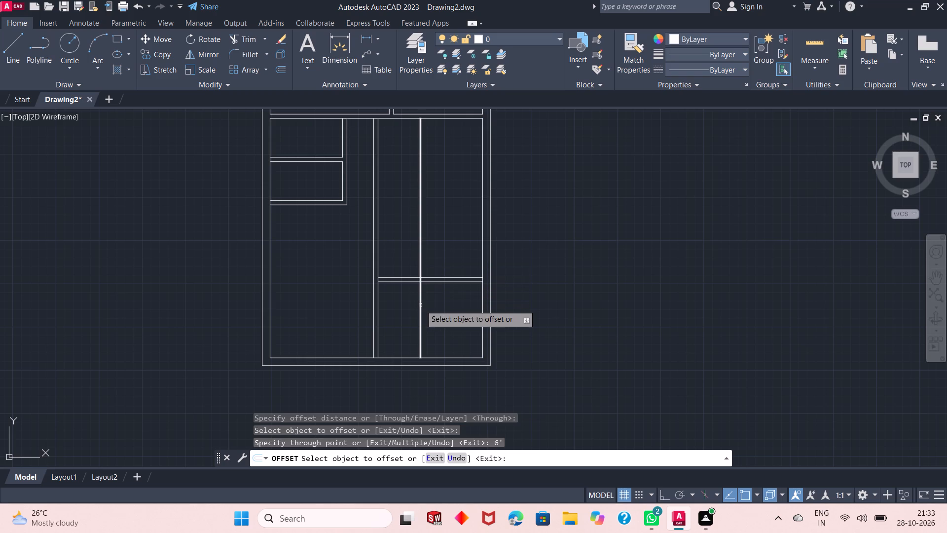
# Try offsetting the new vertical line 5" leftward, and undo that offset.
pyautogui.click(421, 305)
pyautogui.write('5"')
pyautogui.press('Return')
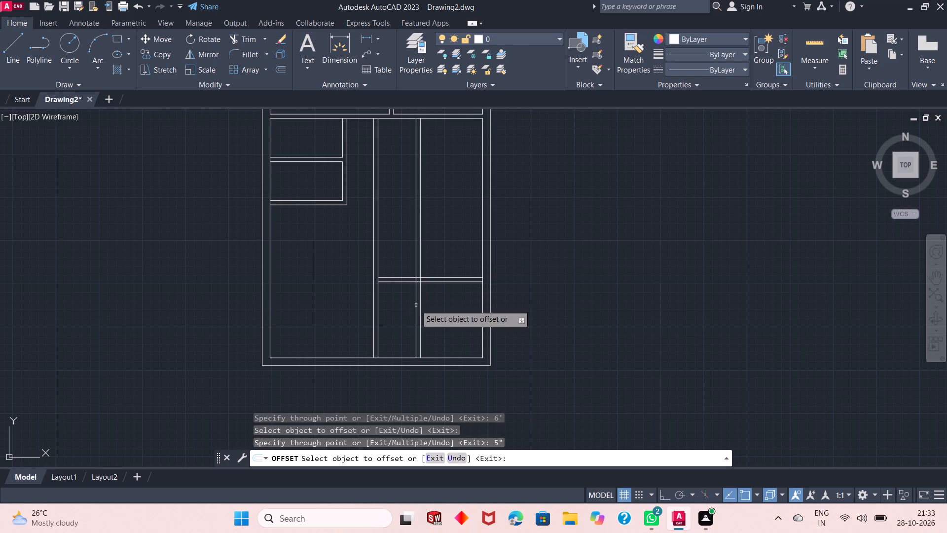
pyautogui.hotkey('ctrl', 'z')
# Offset the new vertical line 9" leftward to form a 9" thick vertical wall.
pyautogui.click(421, 313)
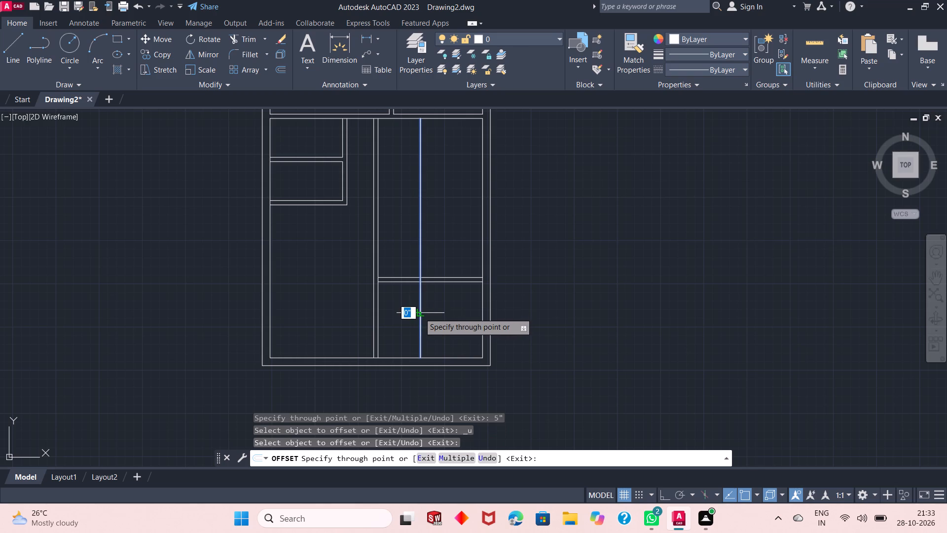
pyautogui.write('9"')
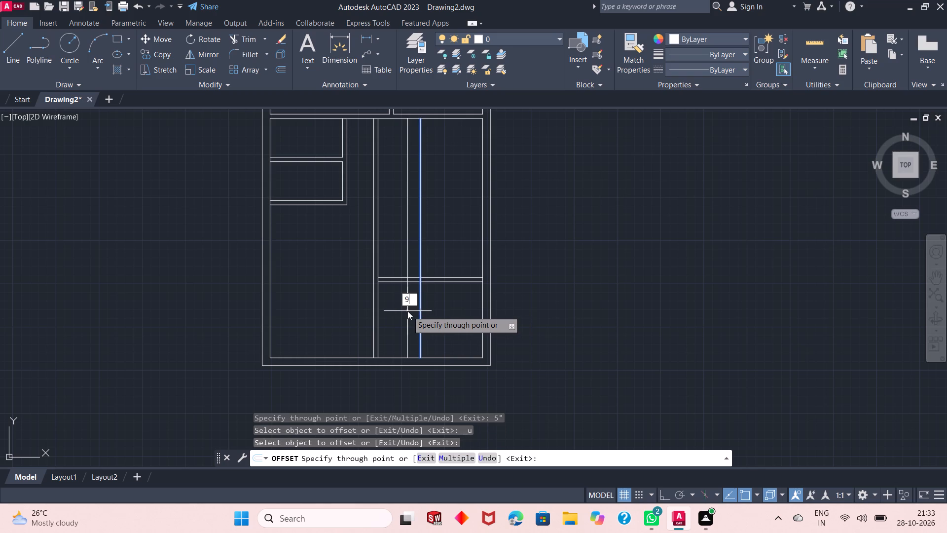
pyautogui.press('Return')
pyautogui.press('Escape')
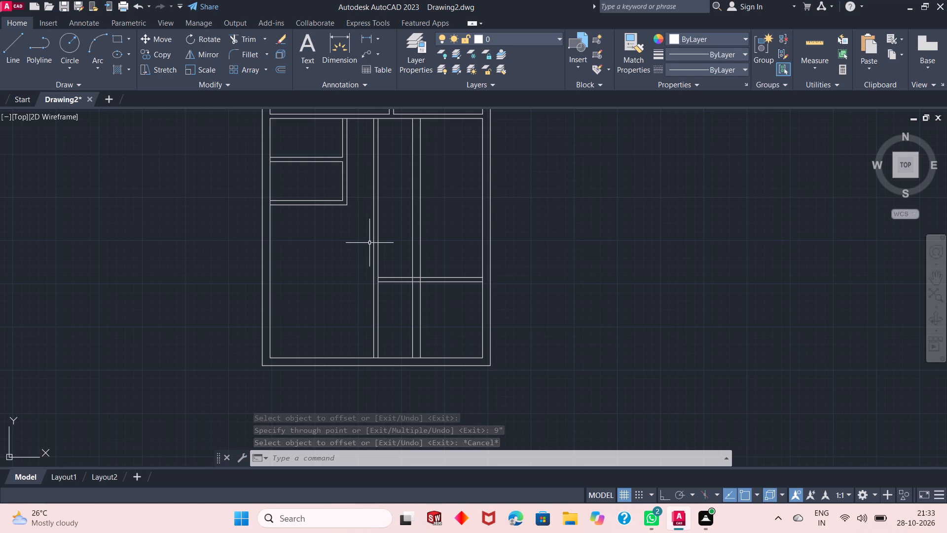
# Measure the lower right room between the new vertical wall and the right outer wall with Quick measure.
pyautogui.click(809, 47)
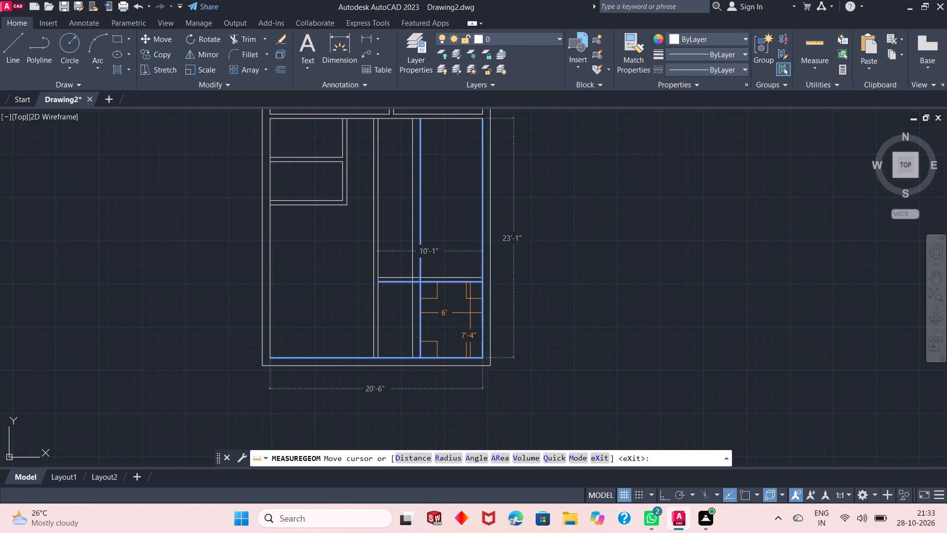
pyautogui.press('Escape')
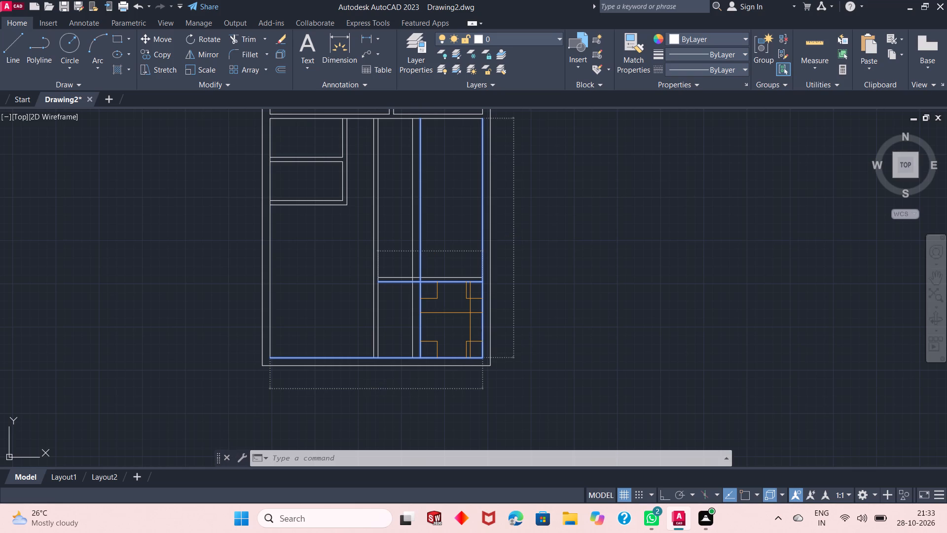
# Start trimming where the new 9" vertical wall crosses the lower horizontal partition.
pyautogui.keyDown('ctrl'); pyautogui.scroll(-1, 504, 332); pyautogui.keyUp('ctrl')
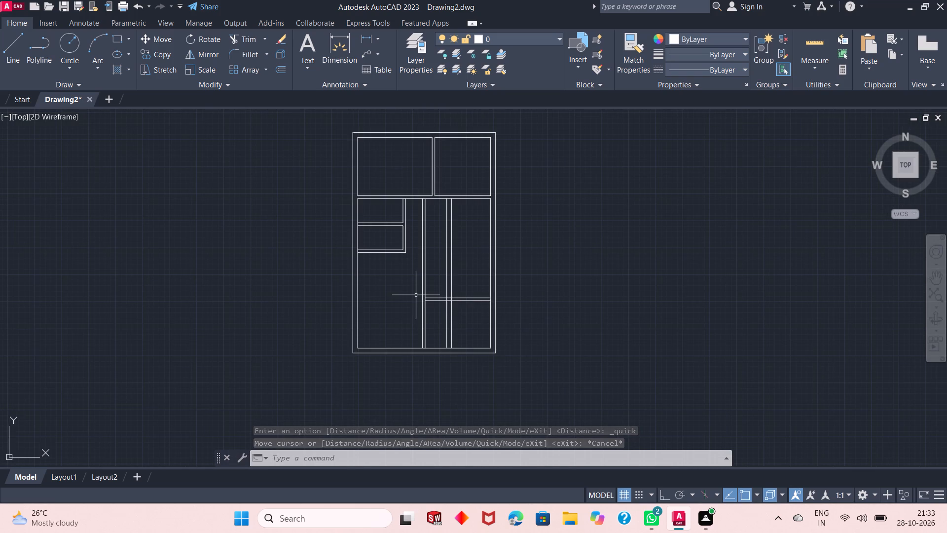
pyautogui.keyDown('ctrl'); pyautogui.scroll(1, 416, 295); pyautogui.keyUp('ctrl')
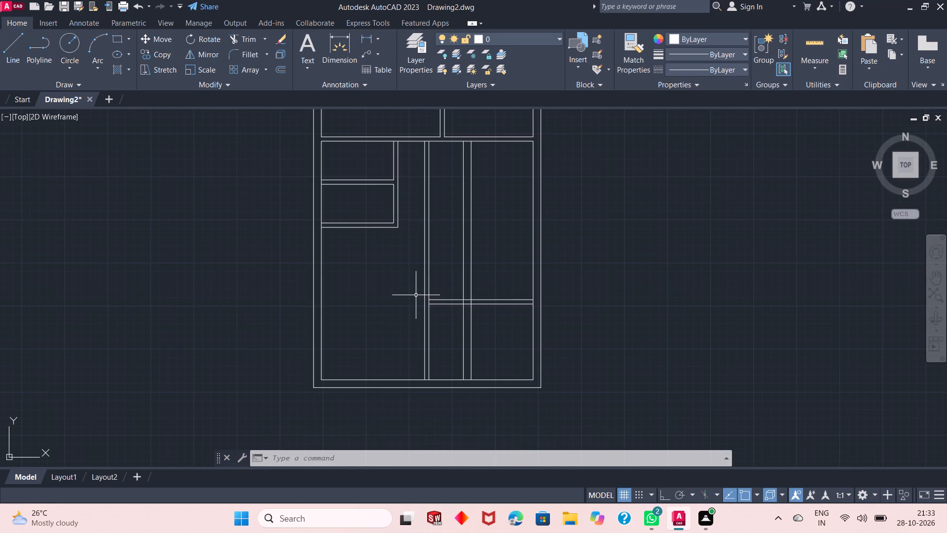
pyautogui.click(236, 37)
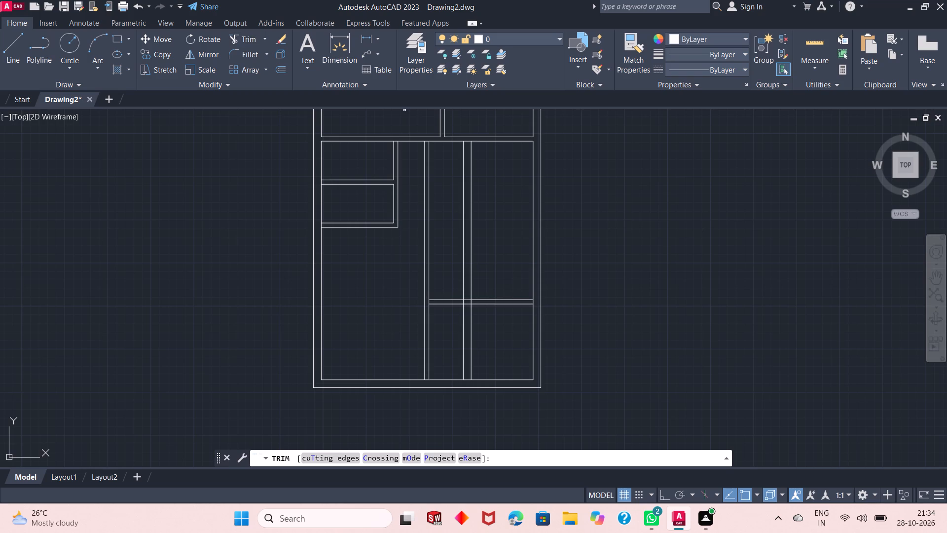
pyautogui.keyDown('ctrl'); pyautogui.scroll(2, 469, 306); pyautogui.keyUp('ctrl')
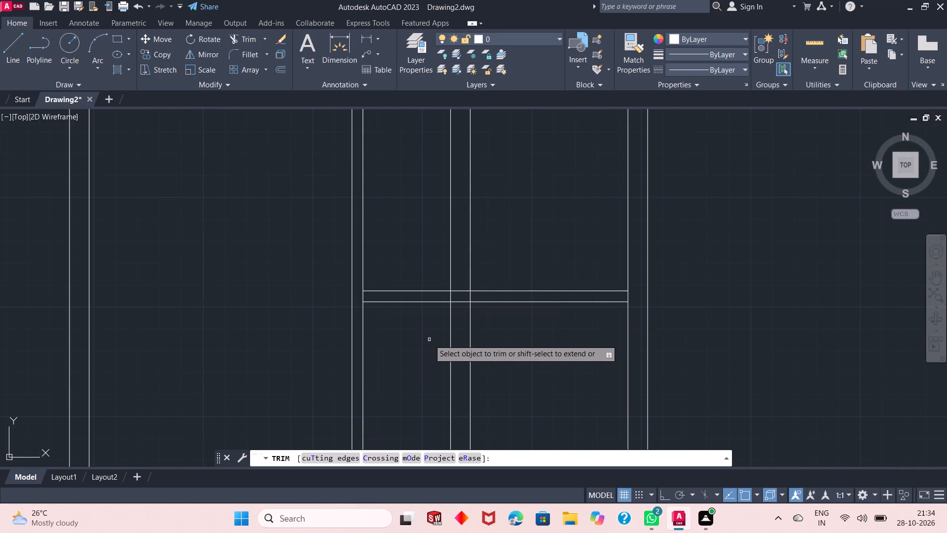
pyautogui.keyDown('ctrl'); pyautogui.scroll(-1, 429, 340); pyautogui.keyUp('ctrl')
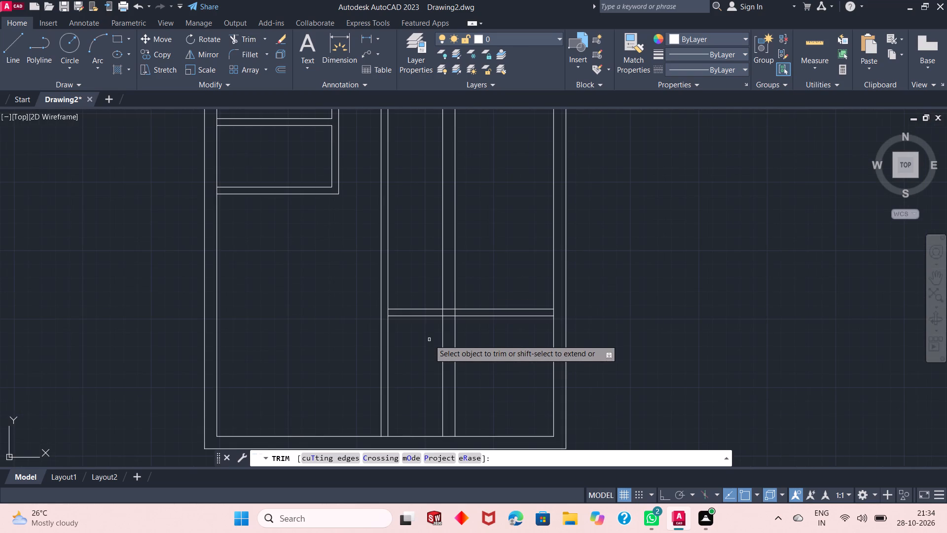
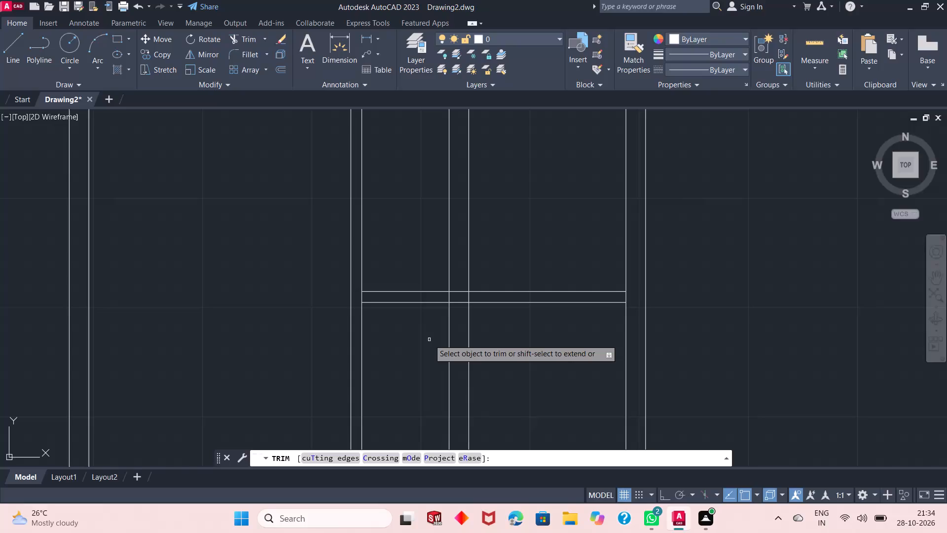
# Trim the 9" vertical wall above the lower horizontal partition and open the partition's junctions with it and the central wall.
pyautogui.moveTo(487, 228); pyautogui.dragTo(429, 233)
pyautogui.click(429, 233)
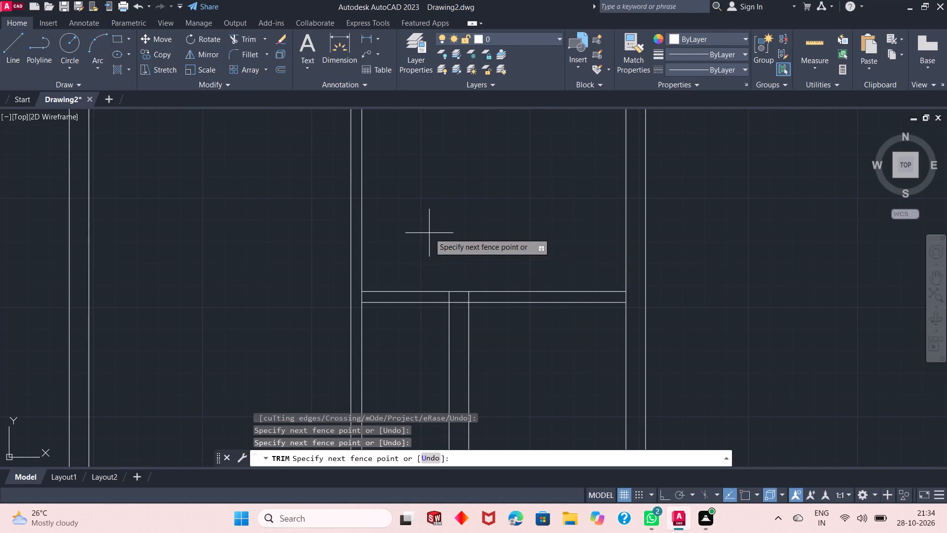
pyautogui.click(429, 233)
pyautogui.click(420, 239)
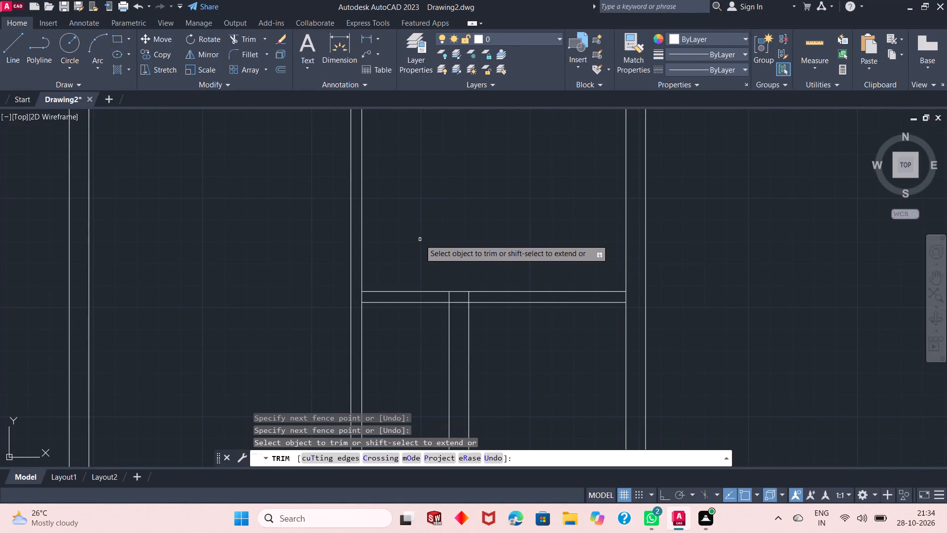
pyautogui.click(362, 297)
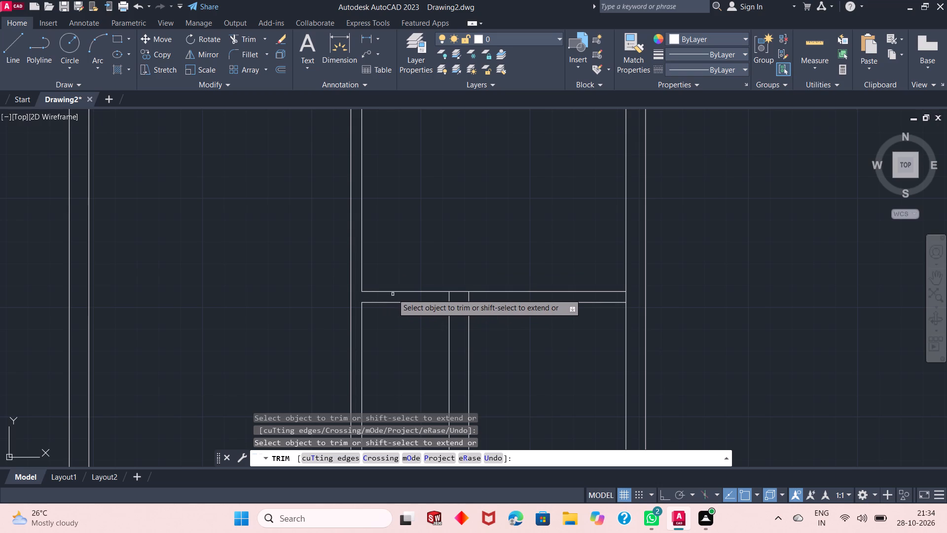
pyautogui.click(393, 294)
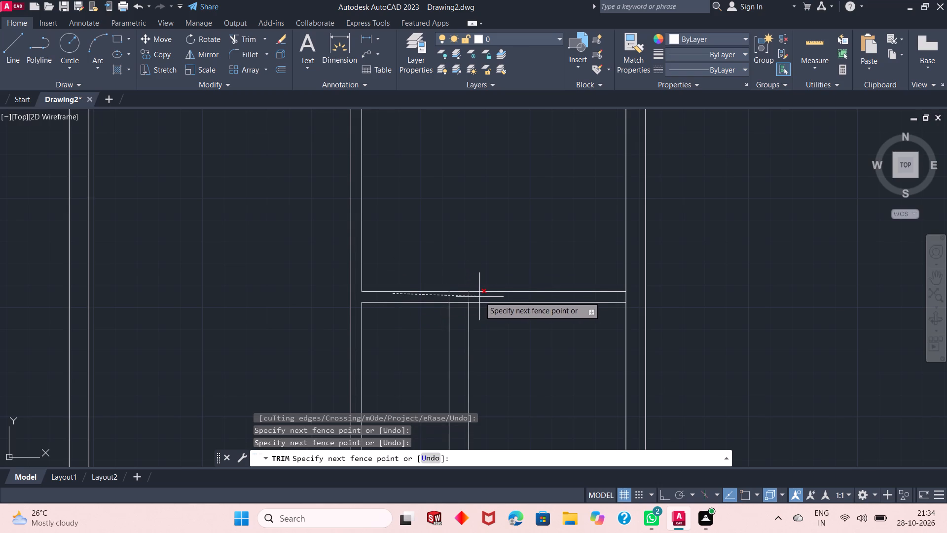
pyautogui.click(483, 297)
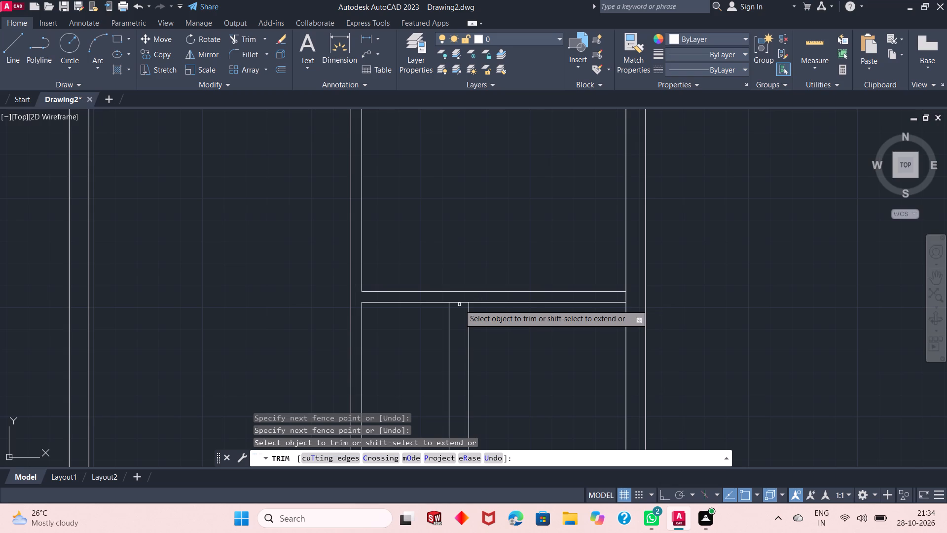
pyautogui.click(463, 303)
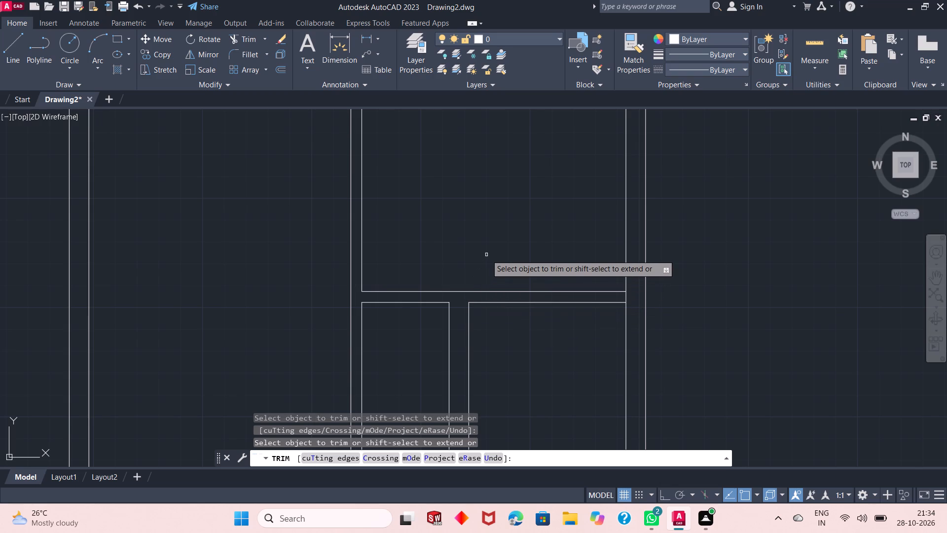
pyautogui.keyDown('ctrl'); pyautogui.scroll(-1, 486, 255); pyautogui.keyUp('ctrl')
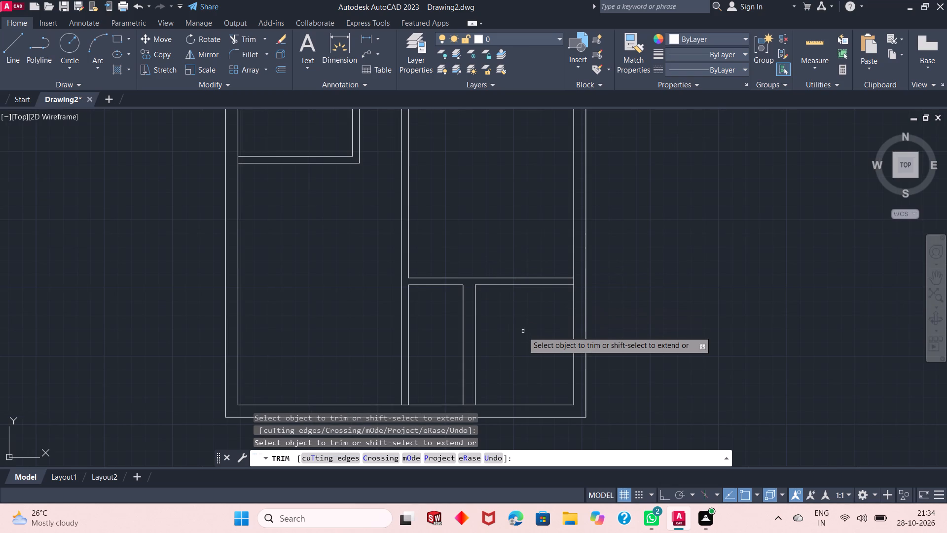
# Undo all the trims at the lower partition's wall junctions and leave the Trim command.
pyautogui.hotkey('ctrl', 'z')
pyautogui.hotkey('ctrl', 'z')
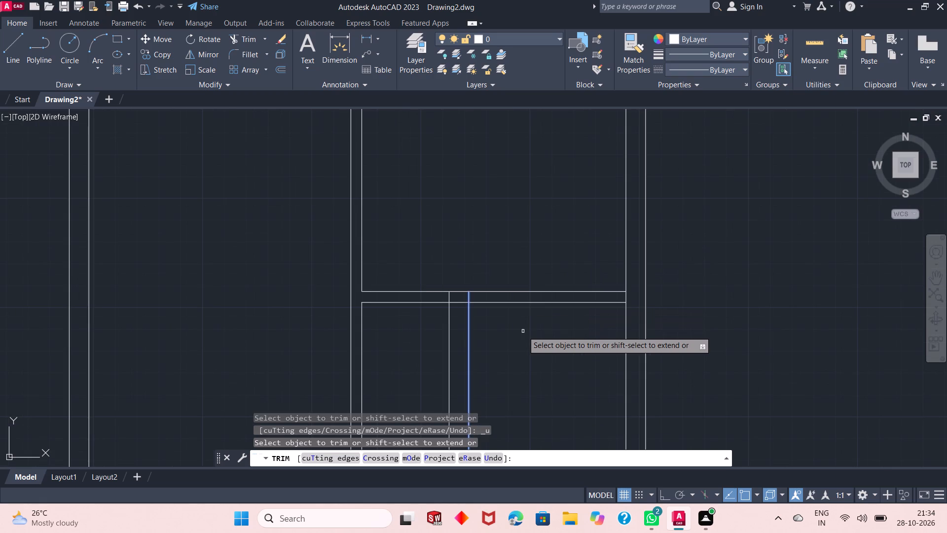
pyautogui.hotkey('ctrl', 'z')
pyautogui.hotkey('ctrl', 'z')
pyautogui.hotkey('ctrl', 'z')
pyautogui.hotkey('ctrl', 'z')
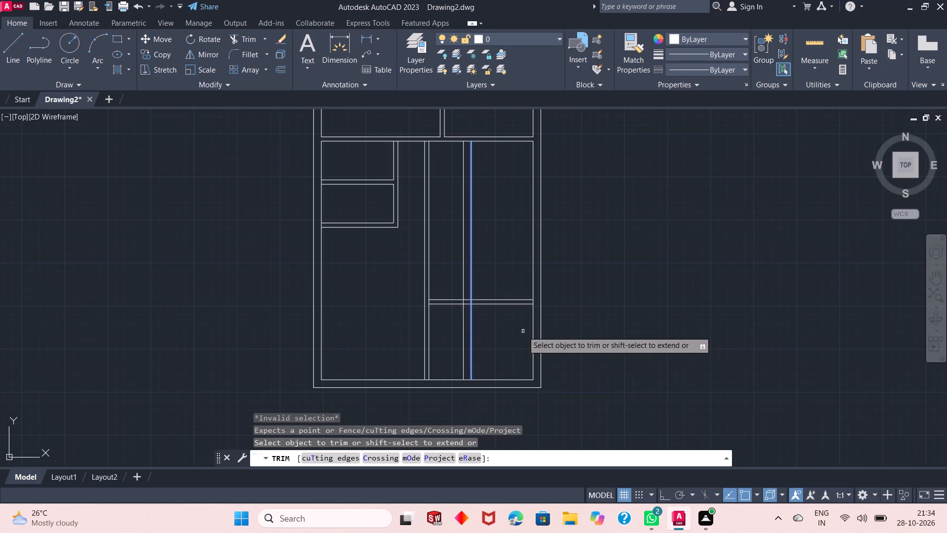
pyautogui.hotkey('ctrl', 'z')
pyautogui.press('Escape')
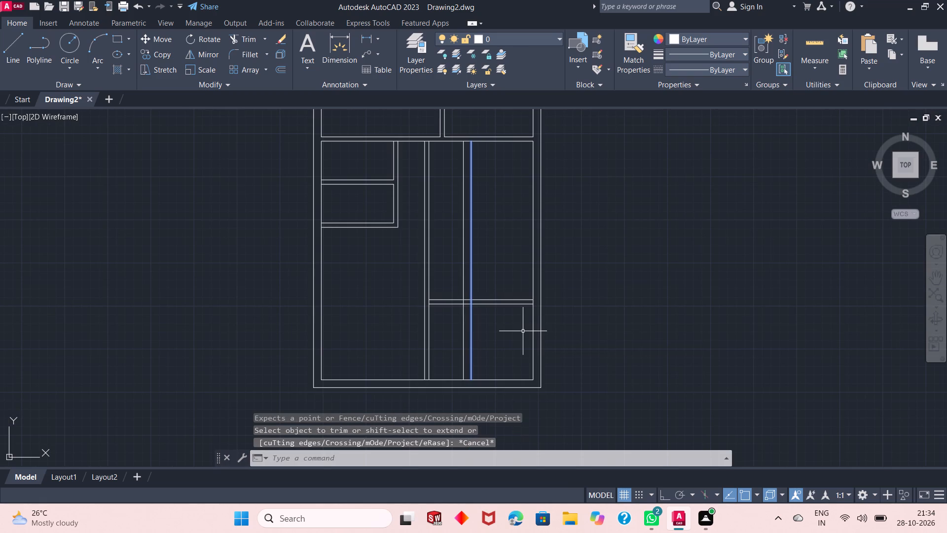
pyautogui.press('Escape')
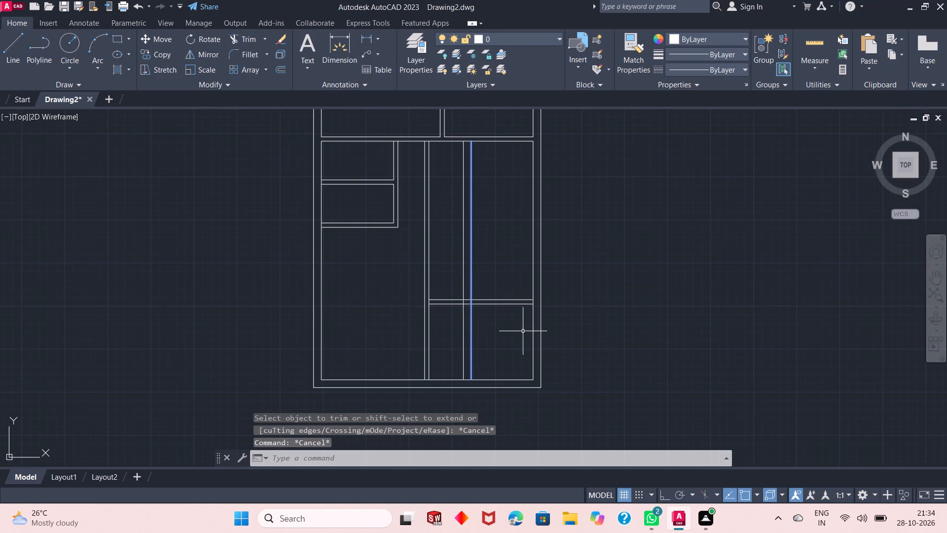
# Undo back through the offset that formed the vertical wall crossing the lower horizontal partition.
pyautogui.click(488, 331)
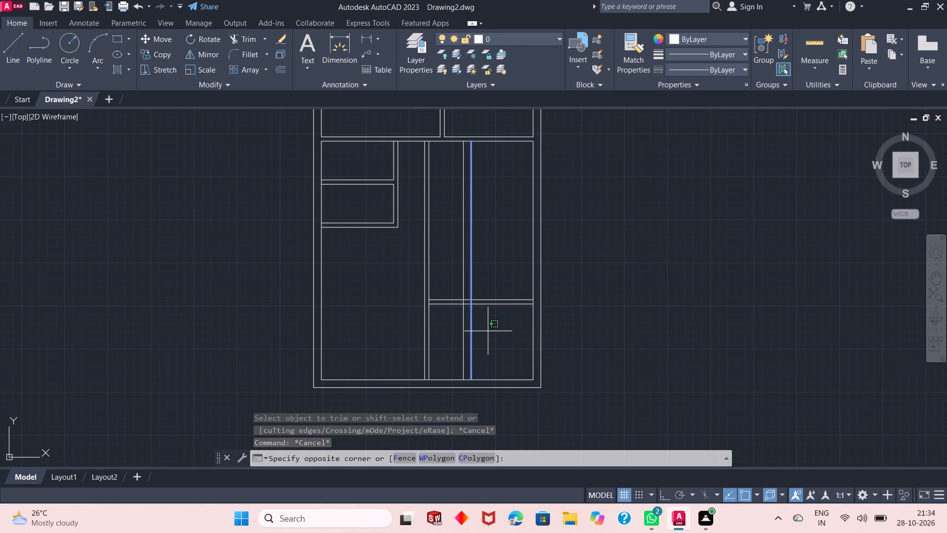
pyautogui.click(457, 341)
pyautogui.press('Escape')
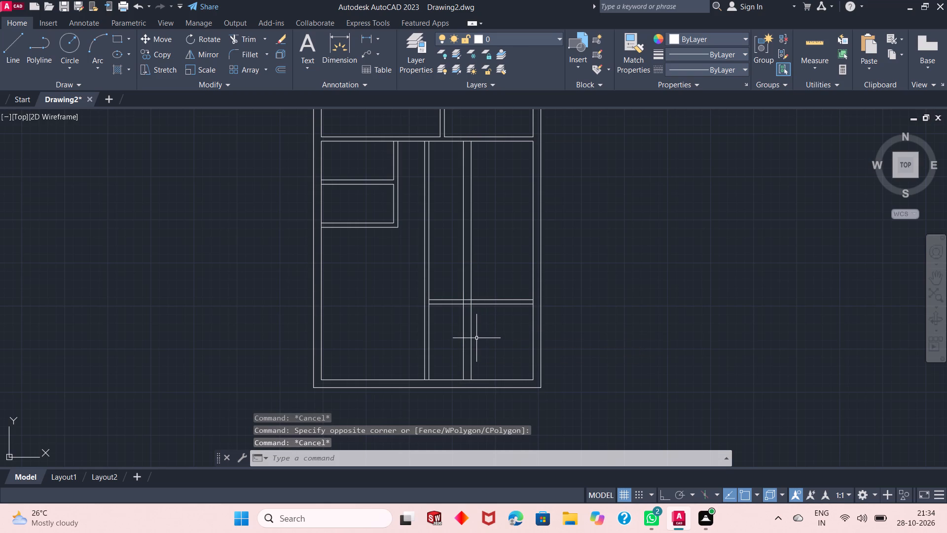
pyautogui.hotkey('ctrl', 'z')
pyautogui.hotkey('ctrl', 'z')
pyautogui.hotkey('ctrl', 'z')
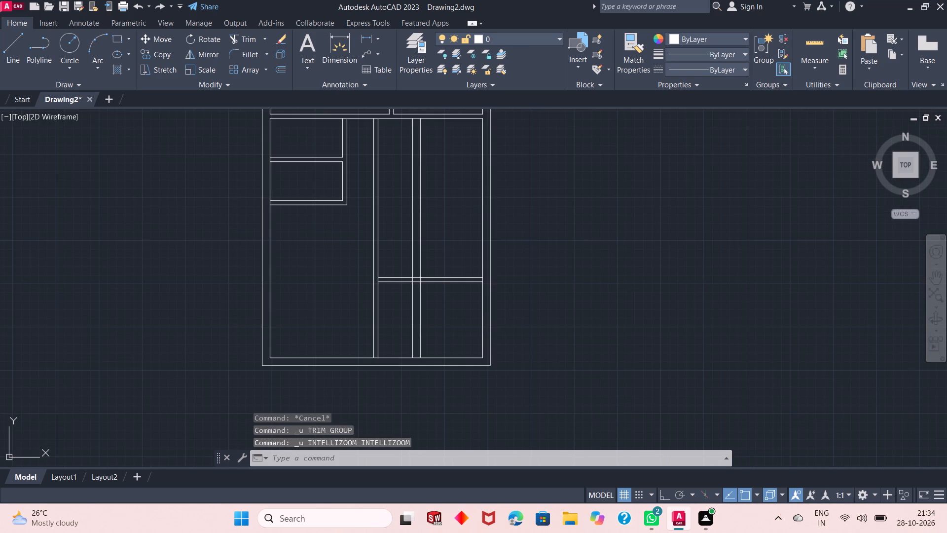
pyautogui.hotkey('ctrl', 'z')
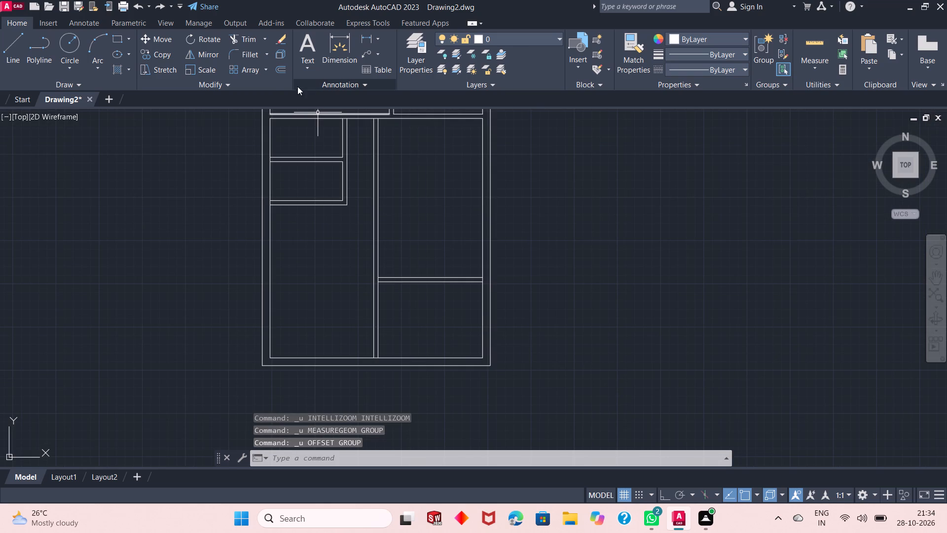
# Offset the right outer wall's inner line 6'9" inward, and offset the resulting line 9" further left to form a vertical wall.
pyautogui.click(282, 75)
pyautogui.press('space')
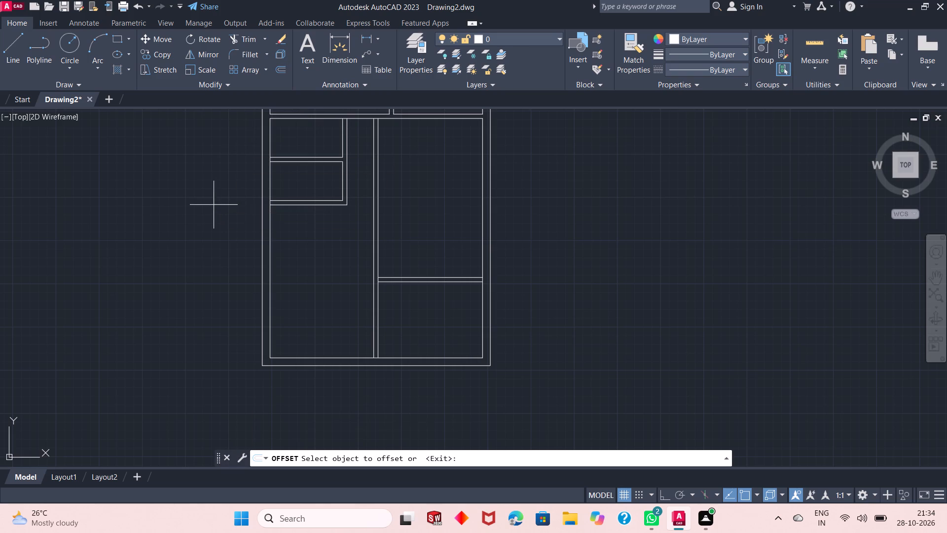
pyautogui.click(481, 301)
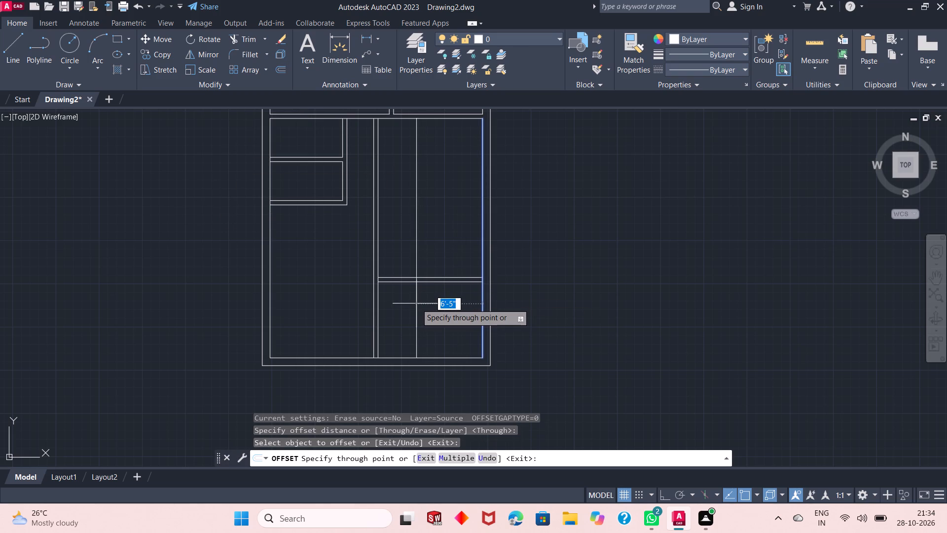
pyautogui.press('6')
pyautogui.write('\'9"')
pyautogui.press('Return')
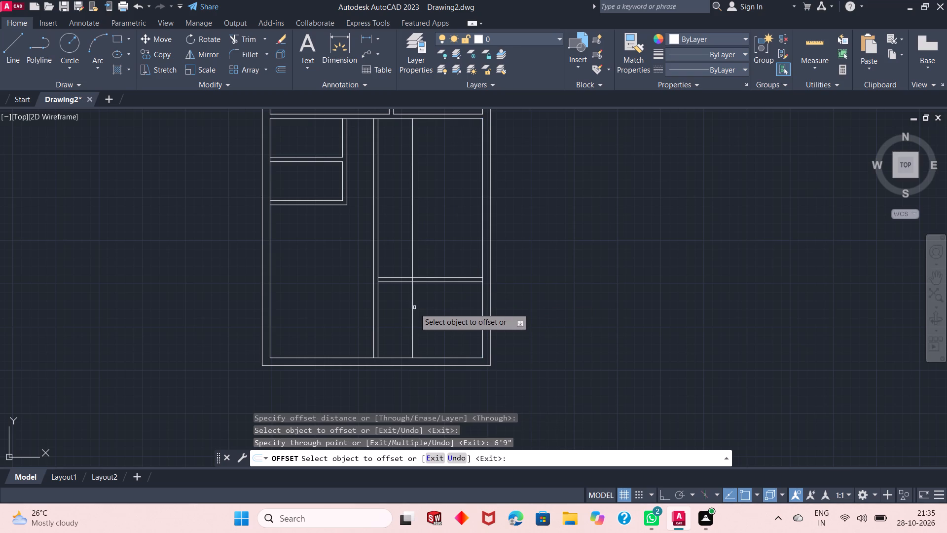
pyautogui.click(413, 311)
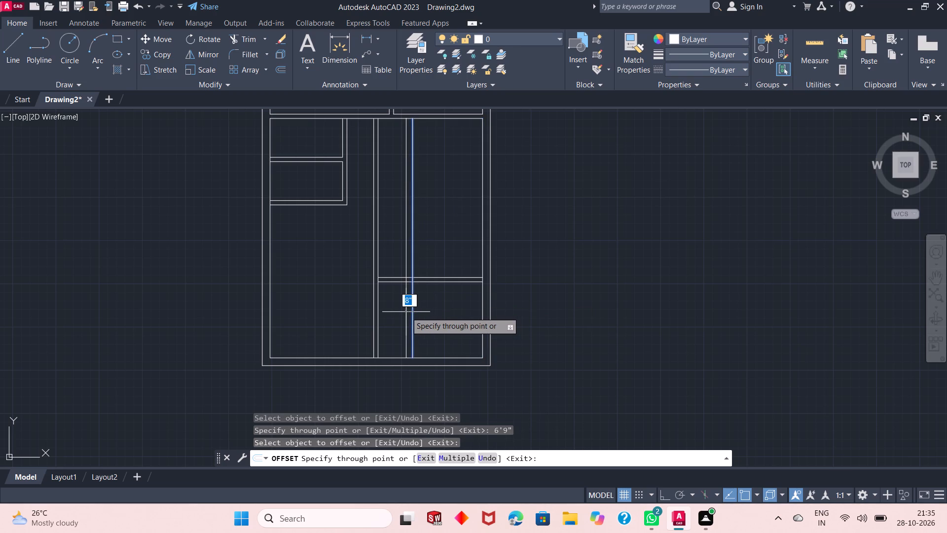
pyautogui.write('9"')
pyautogui.press('Return')
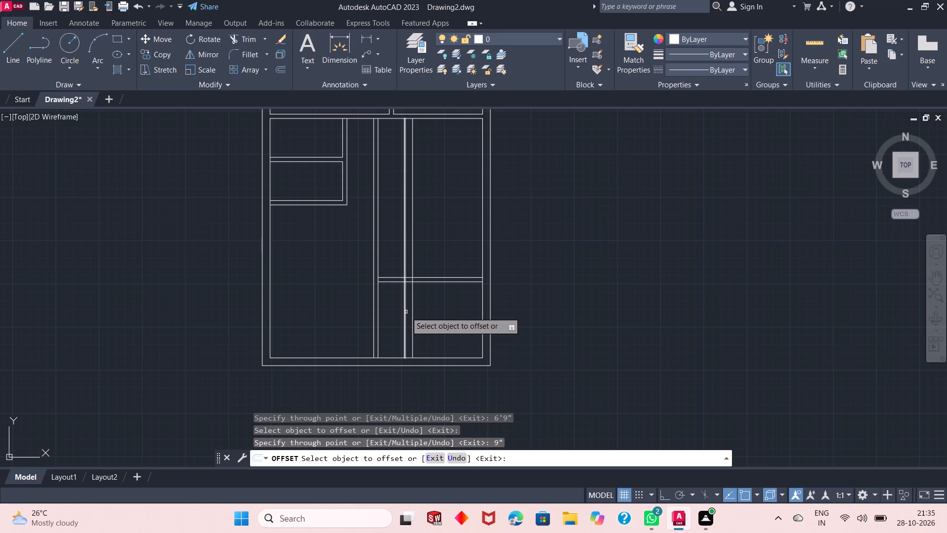
pyautogui.press('Return')
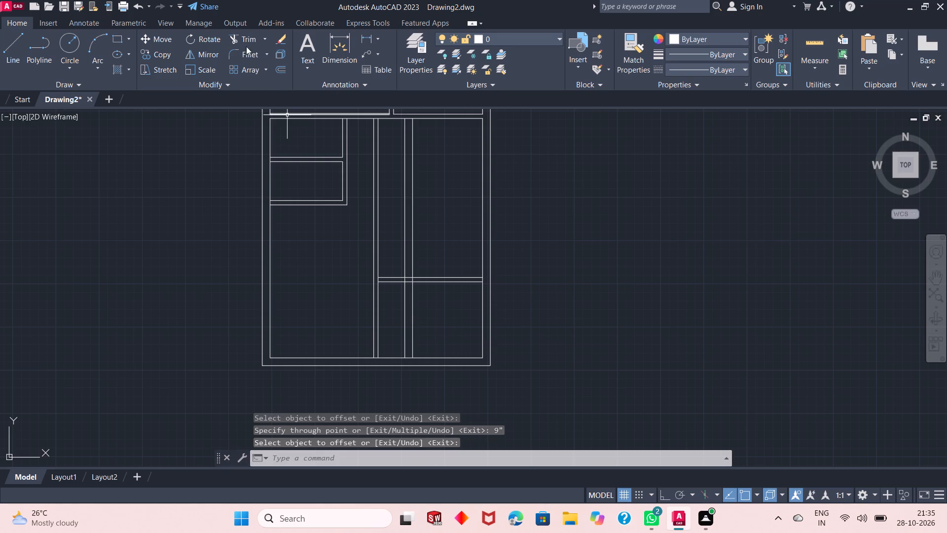
# Trim the new 9" wall above the lower horizontal partition and open the partition's junctions with it and the central wall.
pyautogui.click(240, 37)
pyautogui.click(422, 190)
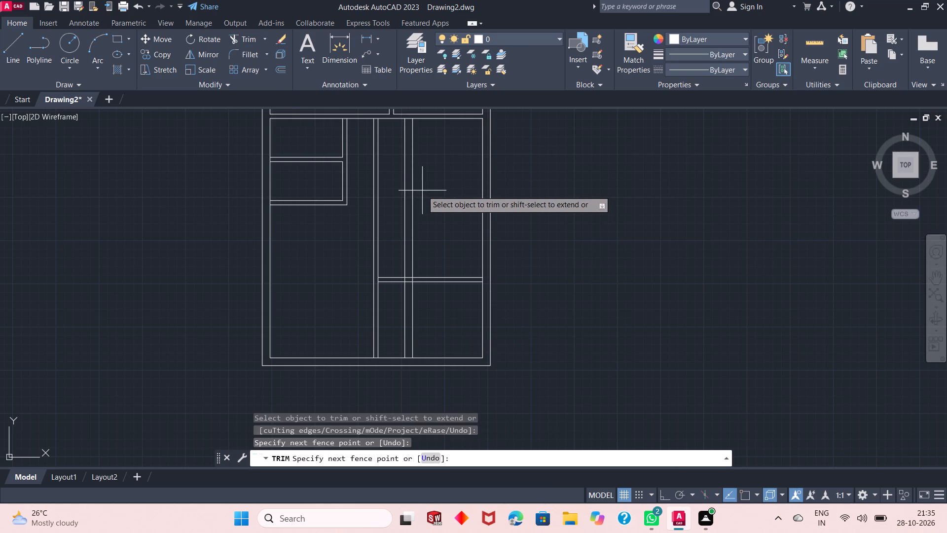
pyautogui.click(401, 209)
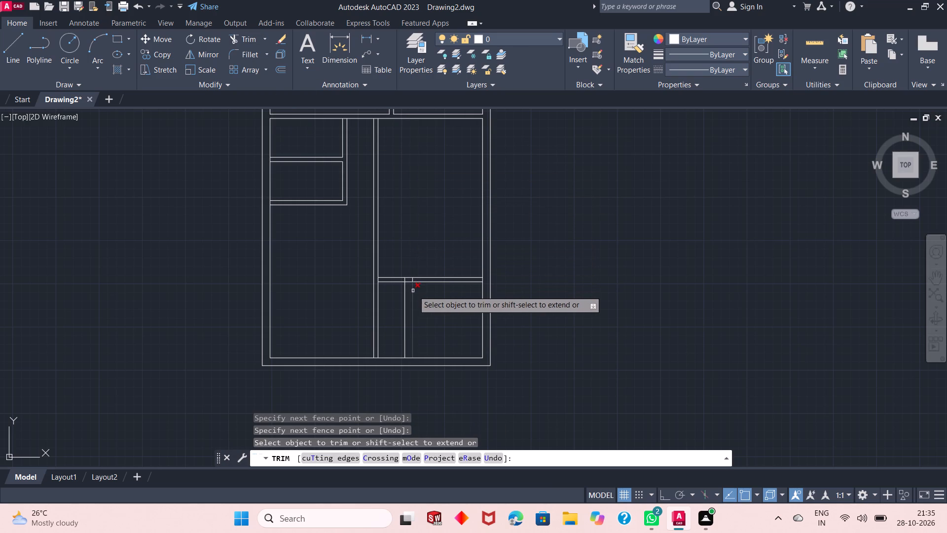
pyautogui.keyDown('ctrl'); pyautogui.scroll(3, 414, 291); pyautogui.keyUp('ctrl')
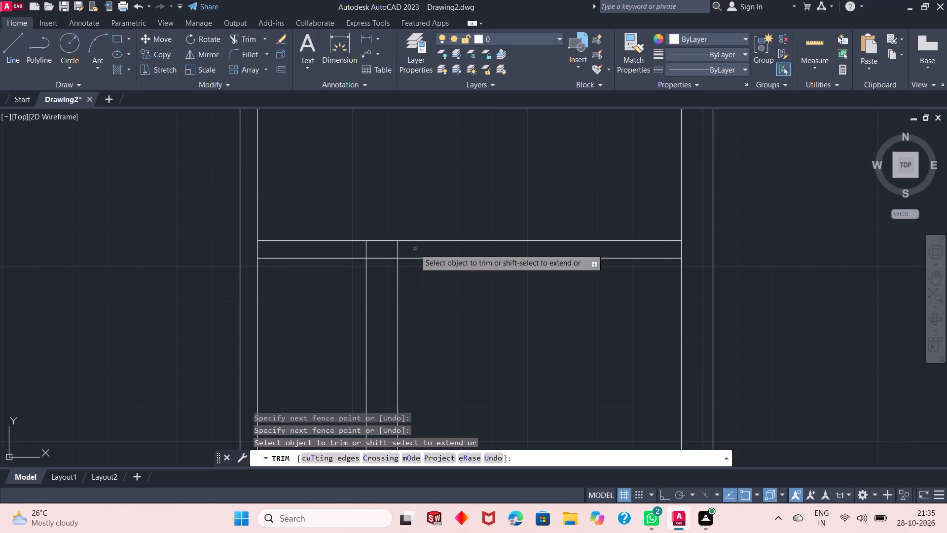
pyautogui.click(415, 249)
pyautogui.click(353, 247)
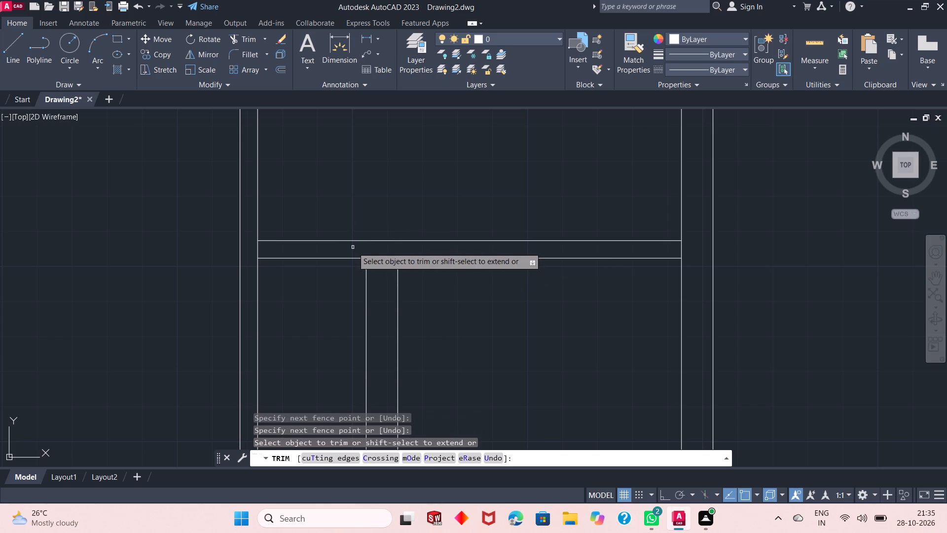
pyautogui.click(381, 255)
pyautogui.click(381, 265)
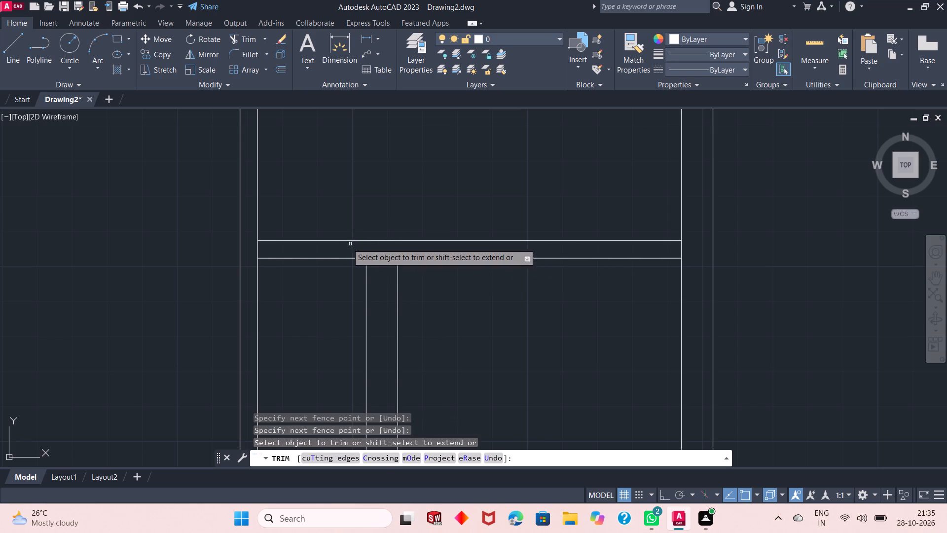
pyautogui.click(269, 249)
pyautogui.click(246, 248)
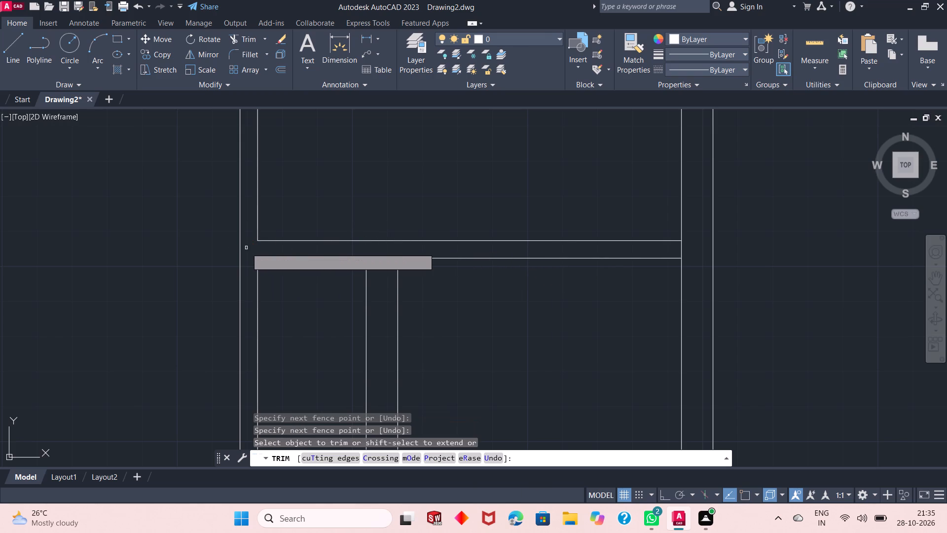
pyautogui.press('space')
# Draw a horizontal line about 2'-6" long from the lower small left room's outer bottom-right corner to the central vertical wall.
pyautogui.keyDown('ctrl'); pyautogui.scroll(-3, 296, 269); pyautogui.keyUp('ctrl')
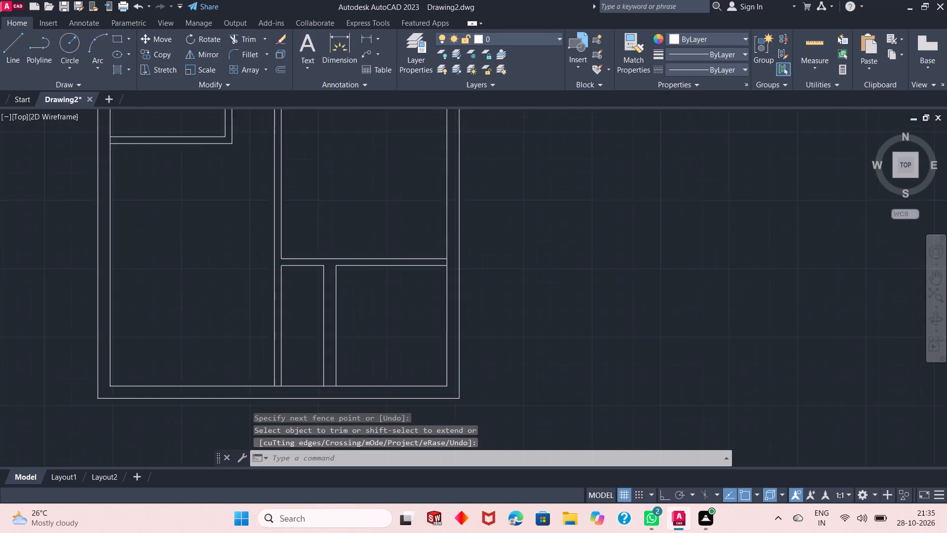
pyautogui.keyDown('ctrl'); pyautogui.scroll(-1, 296, 269); pyautogui.keyUp('ctrl')
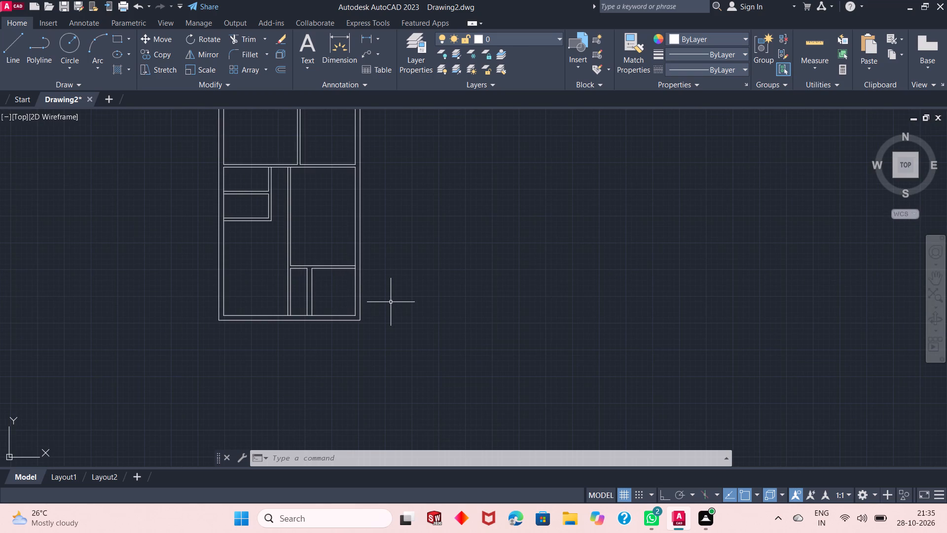
pyautogui.keyDown('ctrl'); pyautogui.scroll(-1, 391, 302); pyautogui.keyUp('ctrl')
pyautogui.keyDown('ctrl'); pyautogui.scroll(1, 285, 305); pyautogui.keyUp('ctrl')
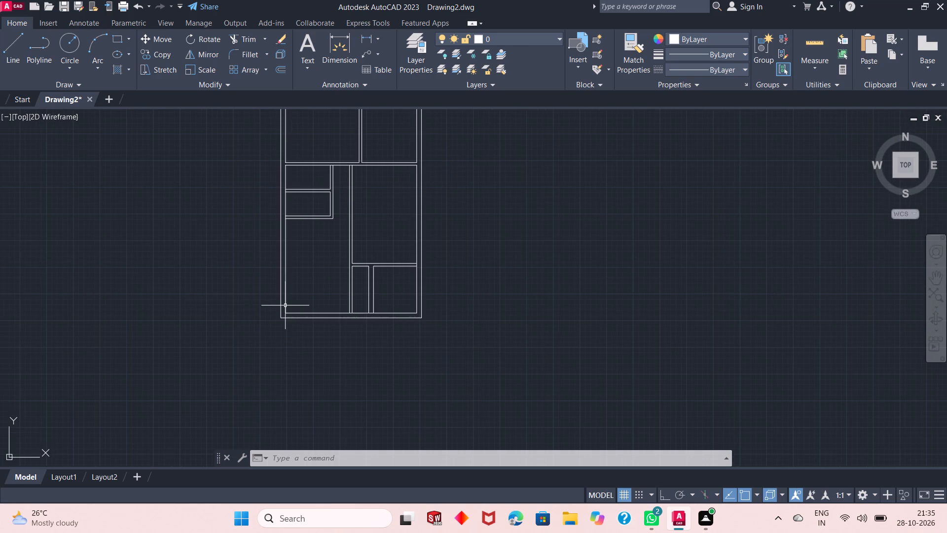
pyautogui.keyDown('ctrl'); pyautogui.scroll(1, 285, 305); pyautogui.keyUp('ctrl')
pyautogui.click(13, 60)
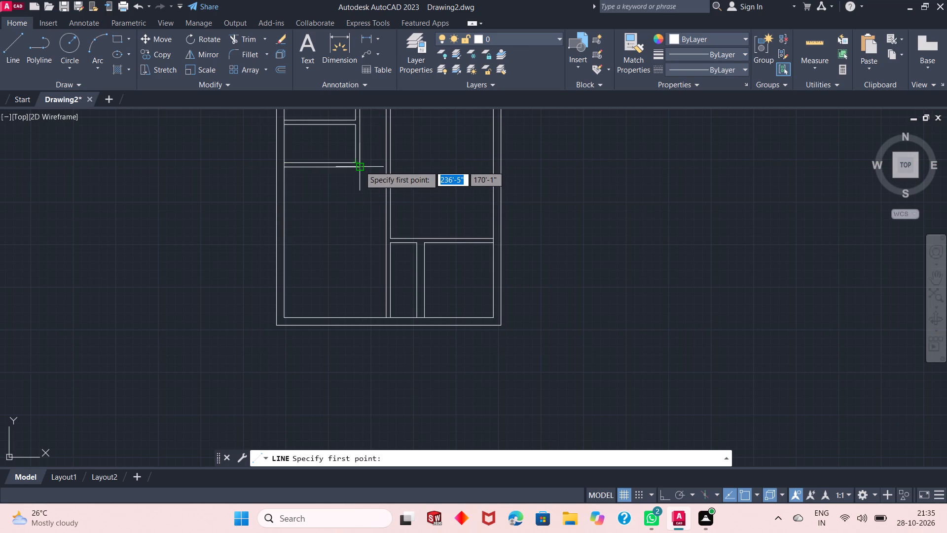
pyautogui.moveTo(360, 166); pyautogui.dragTo(384, 161)
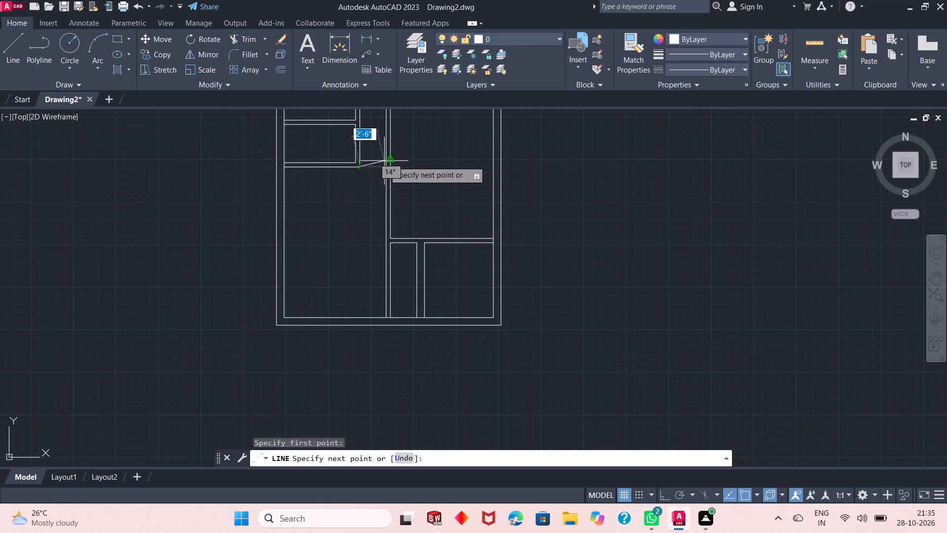
pyautogui.moveTo(384, 161); pyautogui.dragTo(385, 167)
pyautogui.click(385, 167)
pyautogui.press('Return')
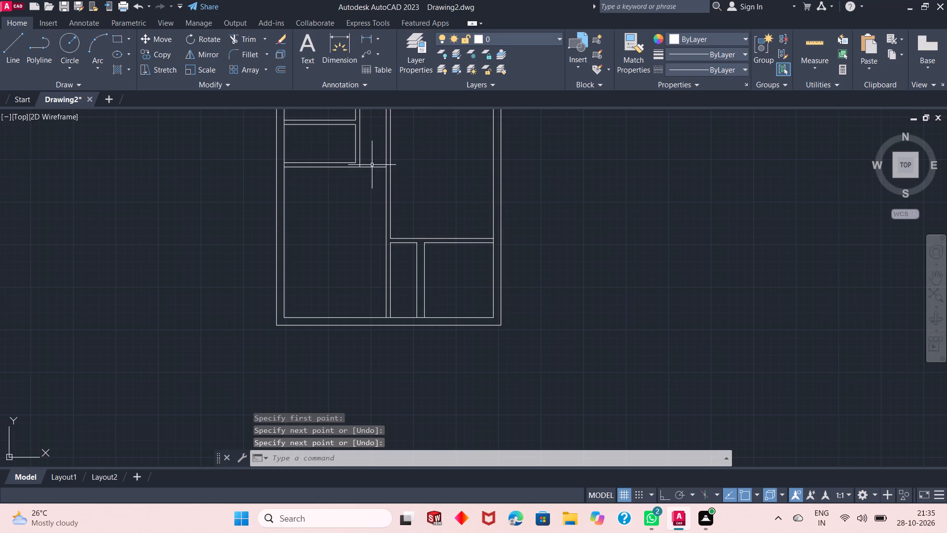
# Join the short horizontal line to the lower line of the small left room's bottom wall.
pyautogui.moveTo(370, 164); pyautogui.dragTo(365, 174)
pyautogui.click(365, 174)
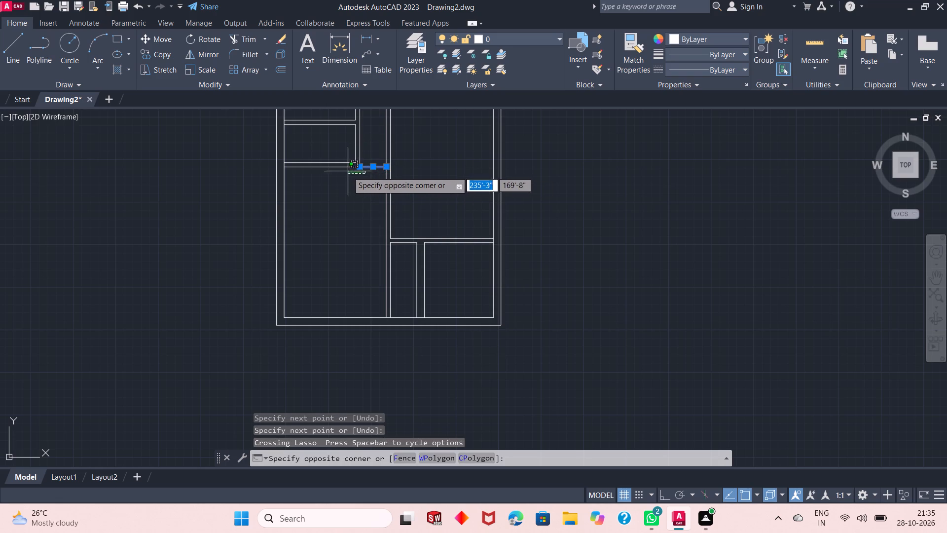
pyautogui.click(331, 169)
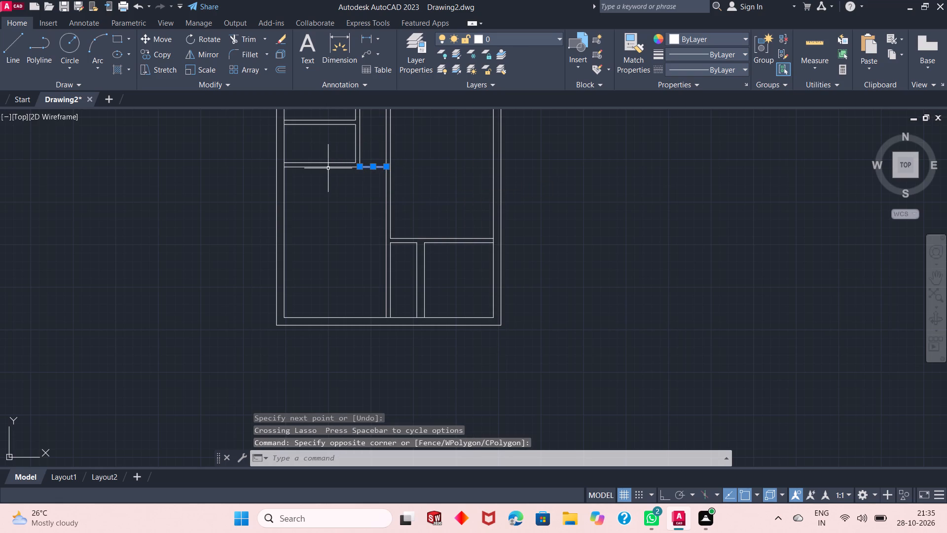
pyautogui.click(327, 168)
pyautogui.press('j')
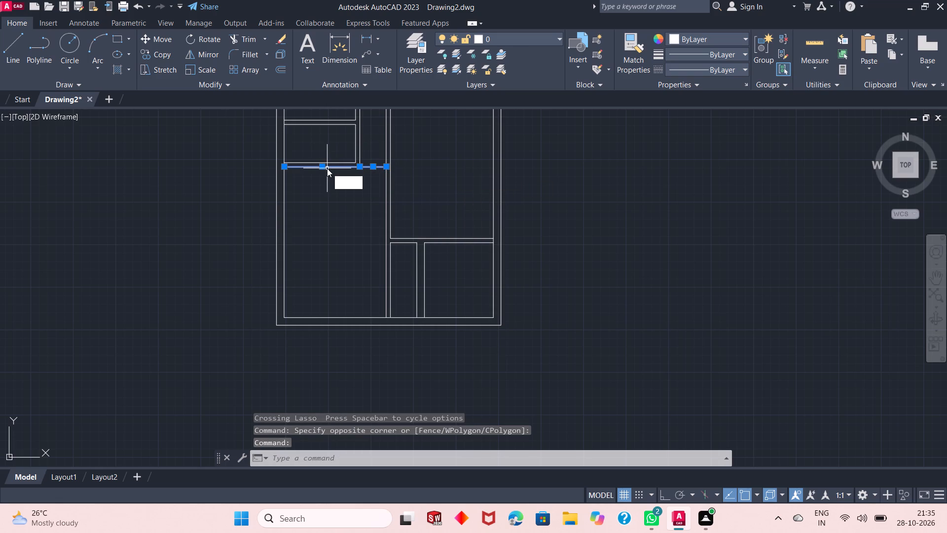
pyautogui.press('Return')
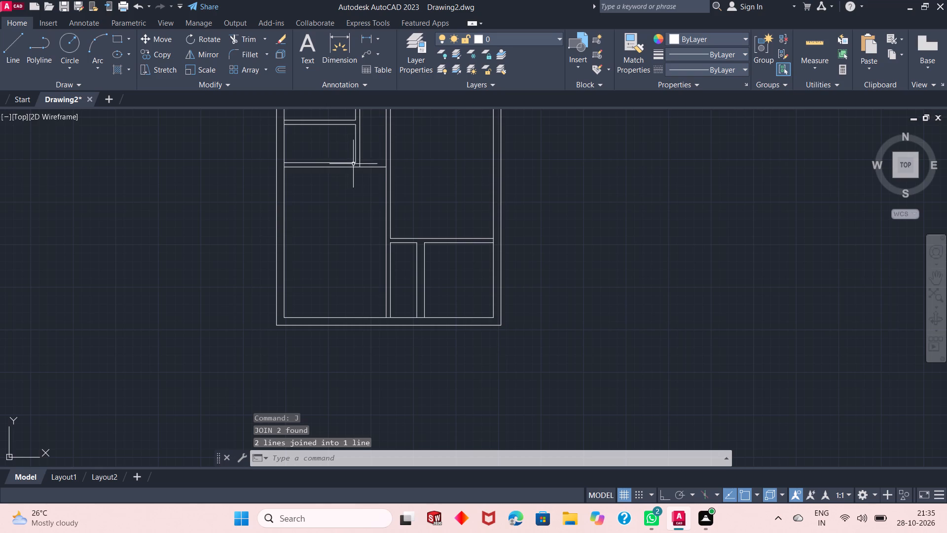
# Offset the joined line 10' downward, and offset the resulting line 9" upward to form a horizontal wall in the lower left.
pyautogui.click(361, 167)
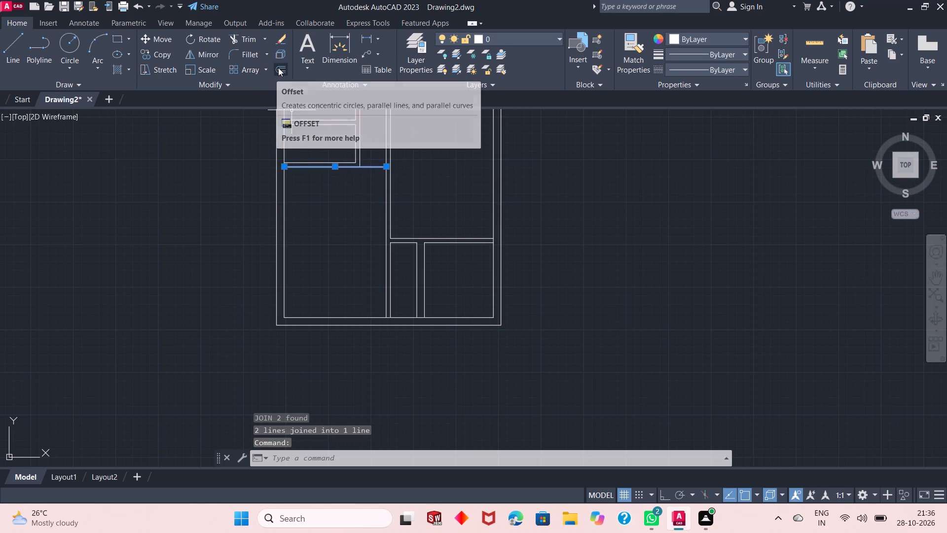
pyautogui.click(278, 68)
pyautogui.press('space')
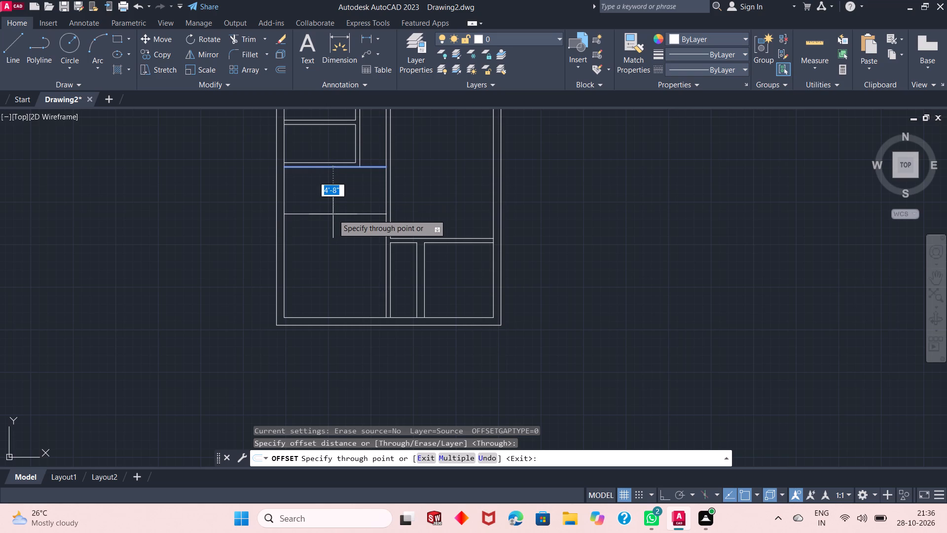
pyautogui.write("10'")
pyautogui.press('Return')
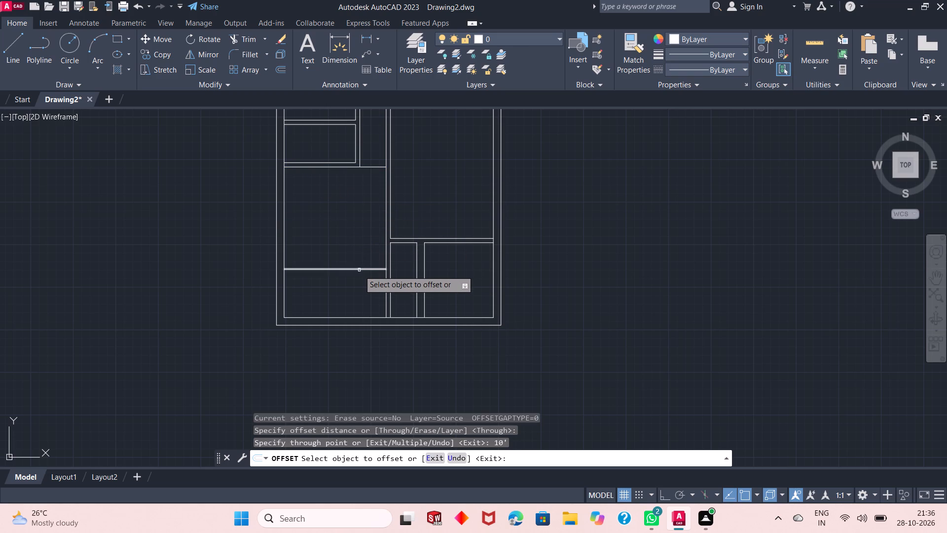
pyautogui.keyDown('ctrl'); pyautogui.scroll(2, 374, 263); pyautogui.keyUp('ctrl')
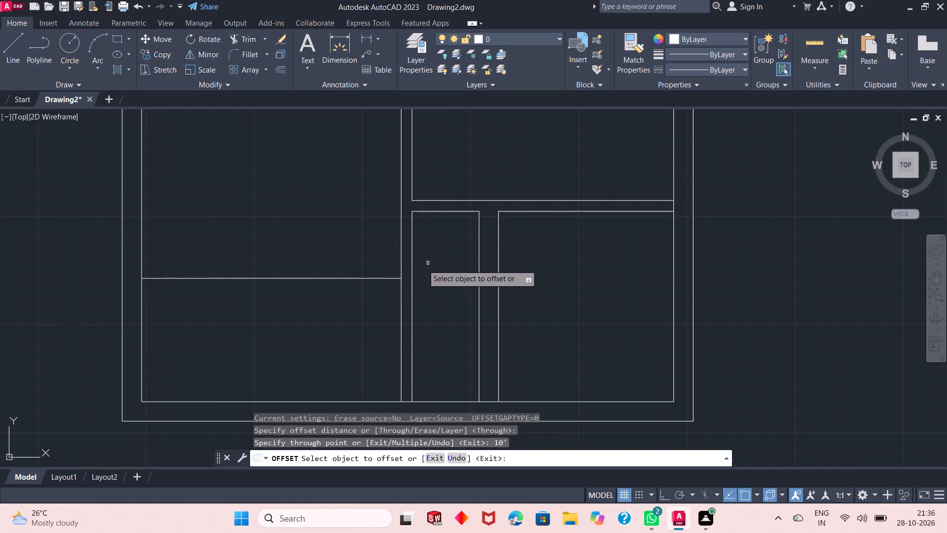
pyautogui.click(386, 276)
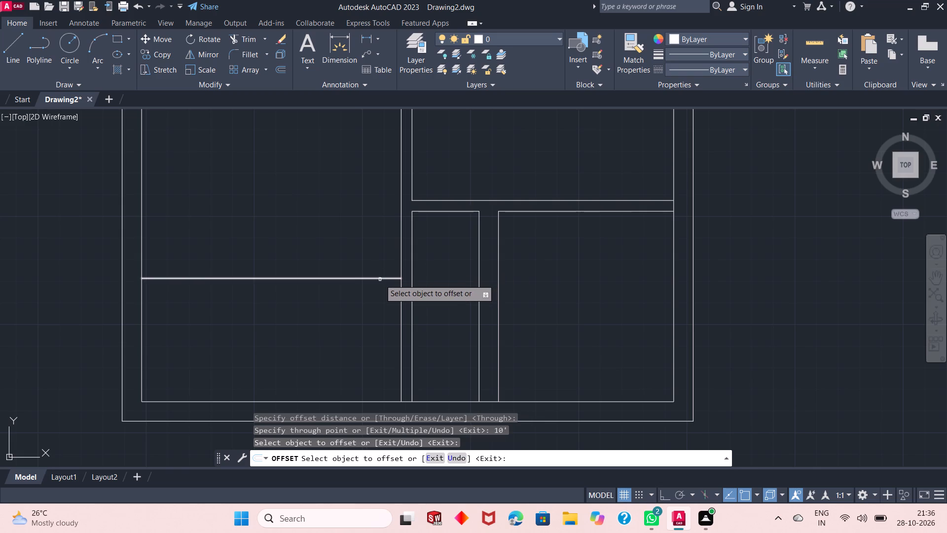
pyautogui.moveTo(380, 279); pyautogui.dragTo(388, 270)
pyautogui.write('9"')
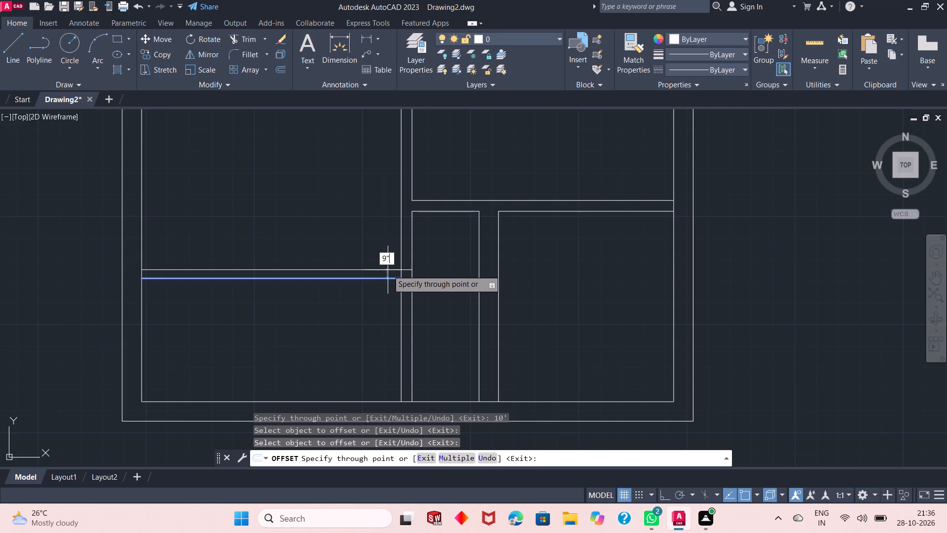
pyautogui.press('Return')
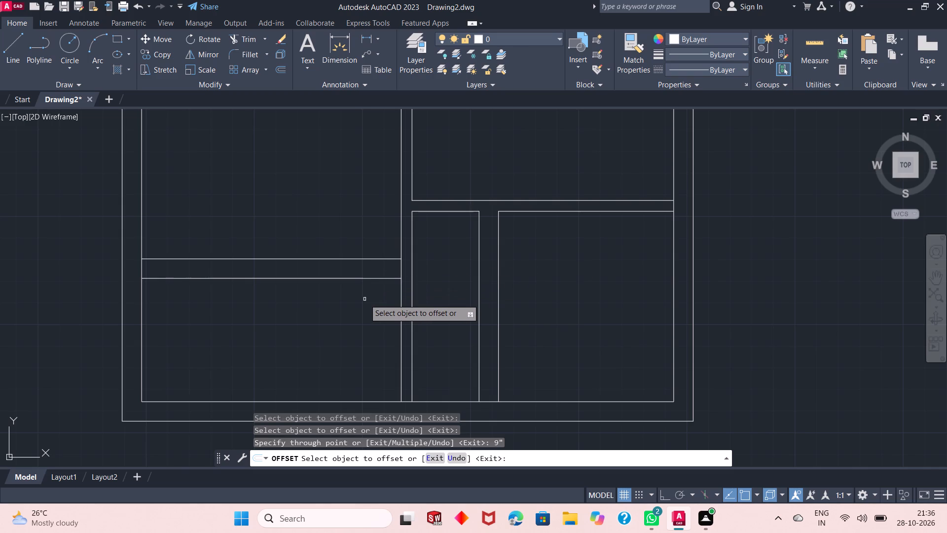
# Quick-measure the wall thicknesses and room widths in the lower part of the plan.
pyautogui.keyDown('ctrl'); pyautogui.scroll(-1, 323, 224); pyautogui.keyUp('ctrl')
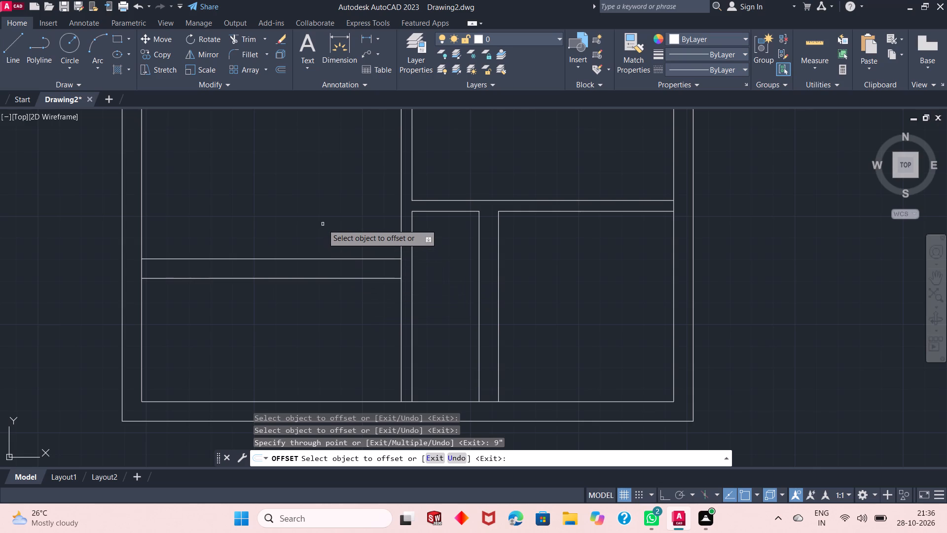
pyautogui.keyDown('ctrl'); pyautogui.scroll(-1, 323, 224); pyautogui.keyUp('ctrl')
pyautogui.keyDown('ctrl'); pyautogui.scroll(1, 323, 224); pyautogui.keyUp('ctrl')
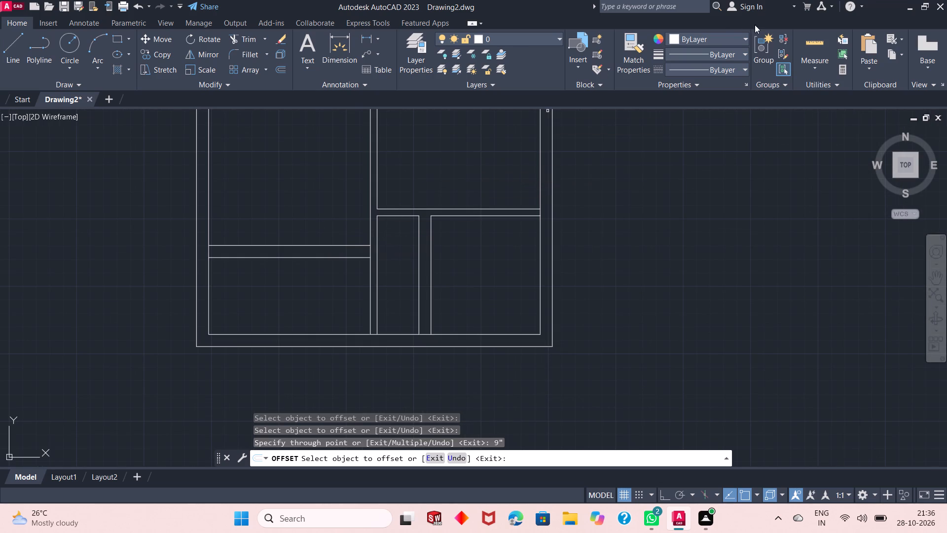
pyautogui.click(816, 48)
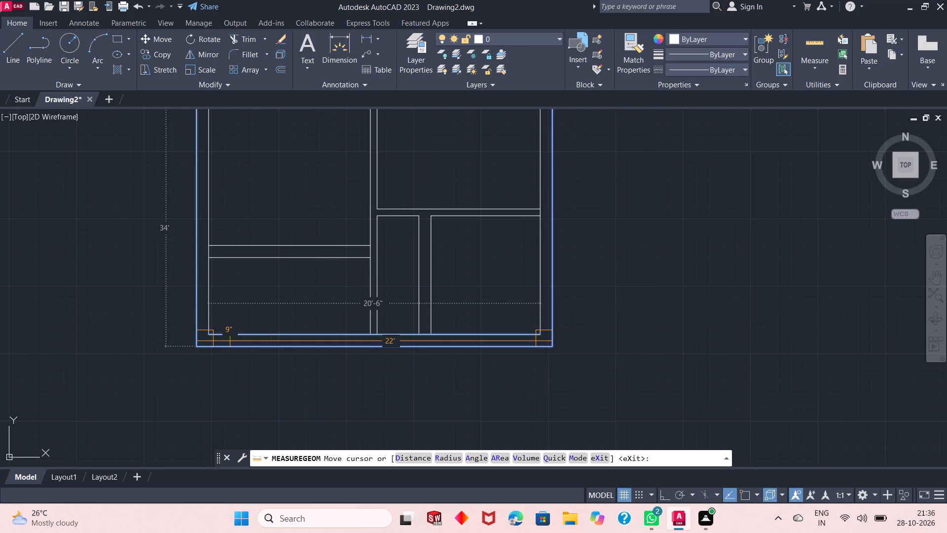
pyautogui.press('space')
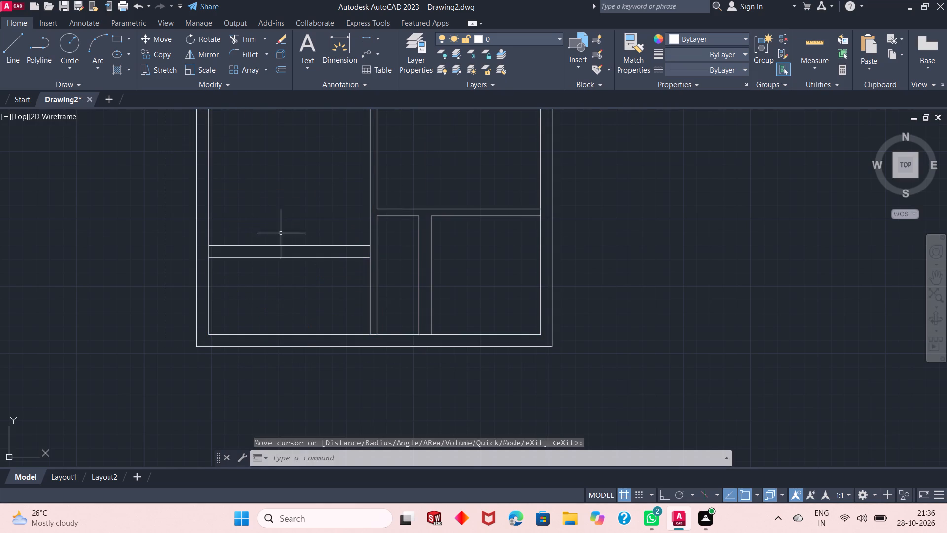
# Extend the central vertical wall's right line down to the outer line of the bottom wall.
pyautogui.keyDown('ctrl'); pyautogui.scroll(-1, 310, 290); pyautogui.keyUp('ctrl')
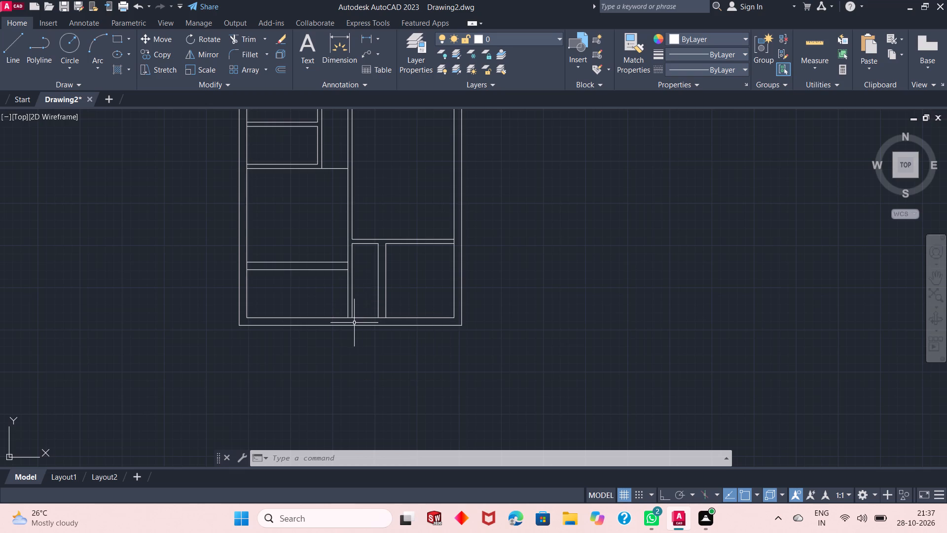
pyautogui.keyDown('ctrl'); pyautogui.scroll(3, 354, 323); pyautogui.keyUp('ctrl')
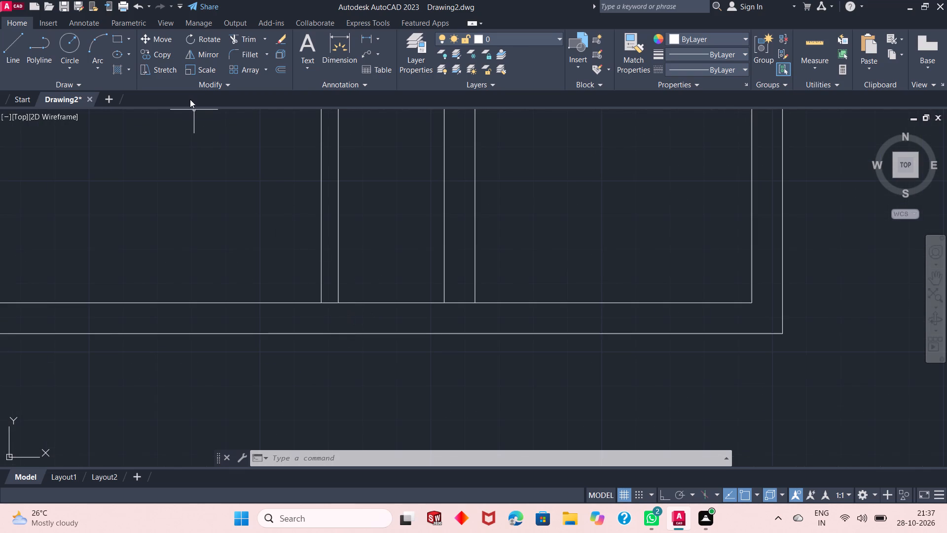
pyautogui.click(263, 38)
pyautogui.click(246, 79)
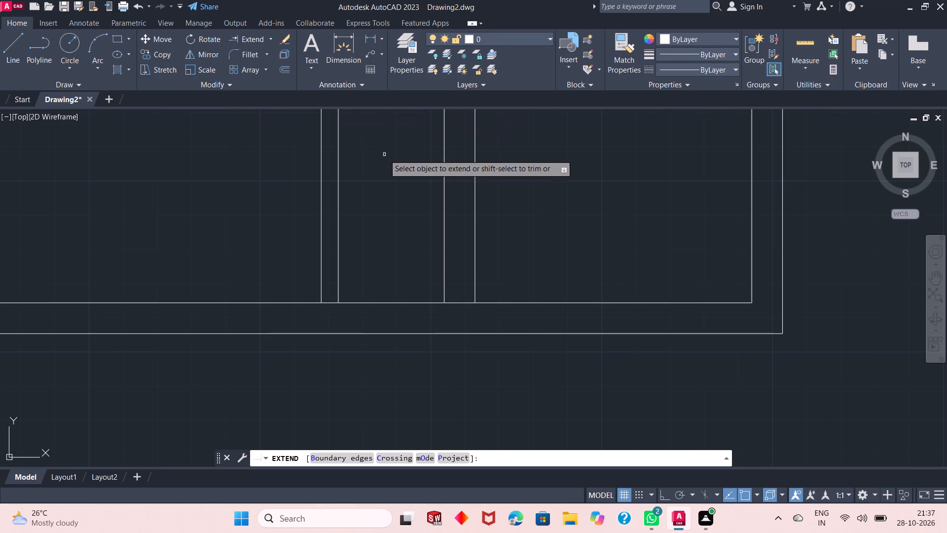
pyautogui.click(338, 216)
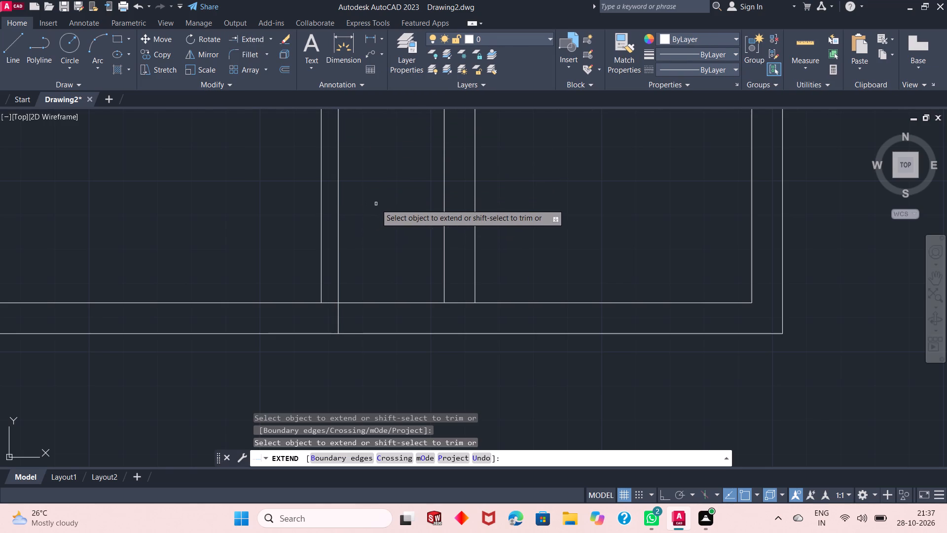
pyautogui.press('Return')
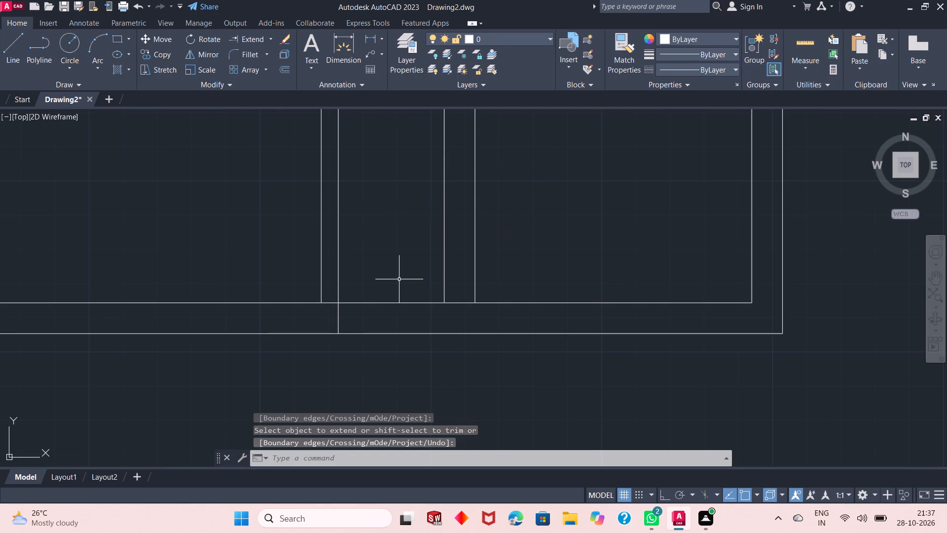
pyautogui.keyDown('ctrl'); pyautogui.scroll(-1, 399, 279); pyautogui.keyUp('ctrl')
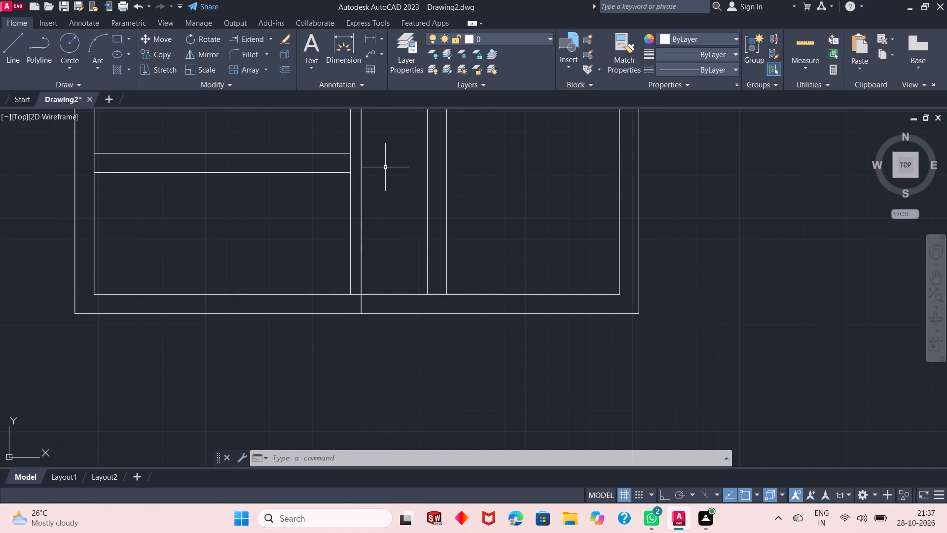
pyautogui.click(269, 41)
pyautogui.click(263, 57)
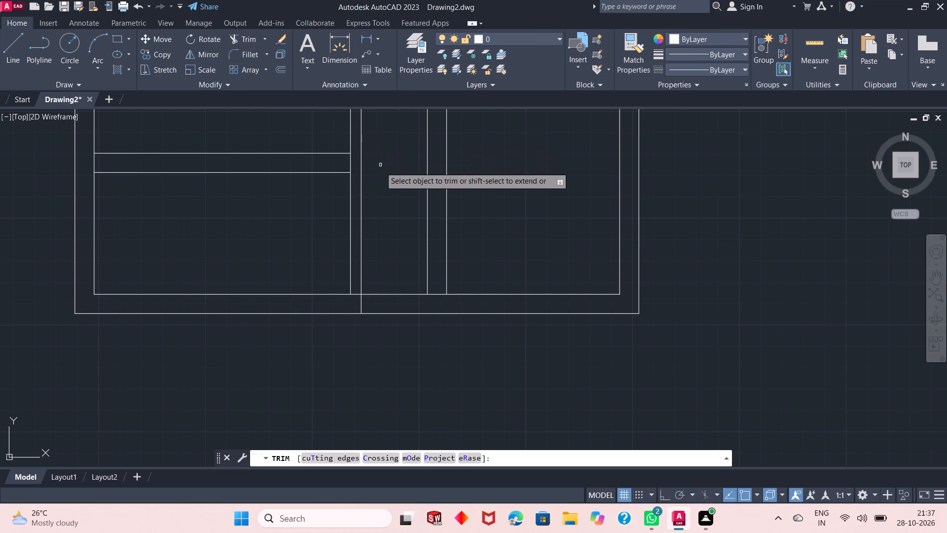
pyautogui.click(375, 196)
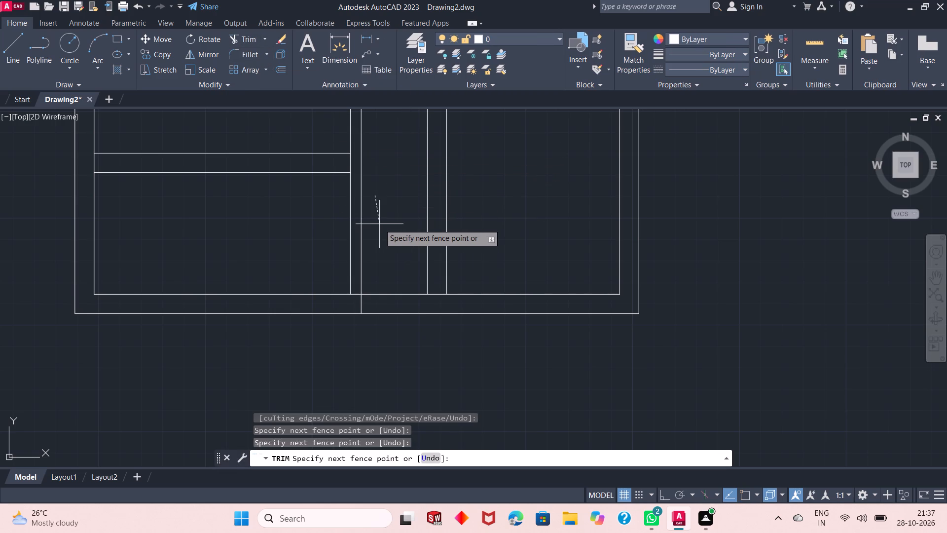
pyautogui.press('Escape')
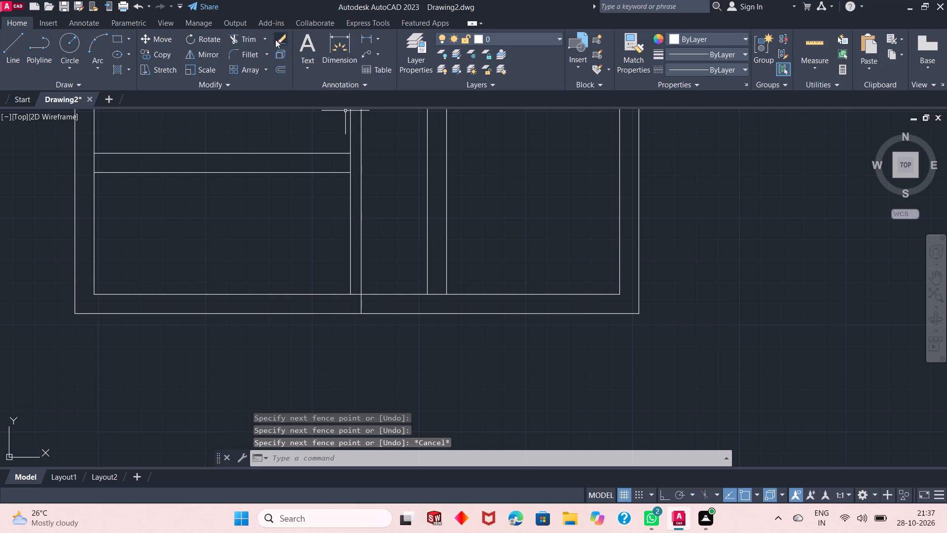
# Extend the lower line of the new 9" horizontal wall to the central vertical wall's right line.
pyautogui.click(264, 39)
pyautogui.click(259, 81)
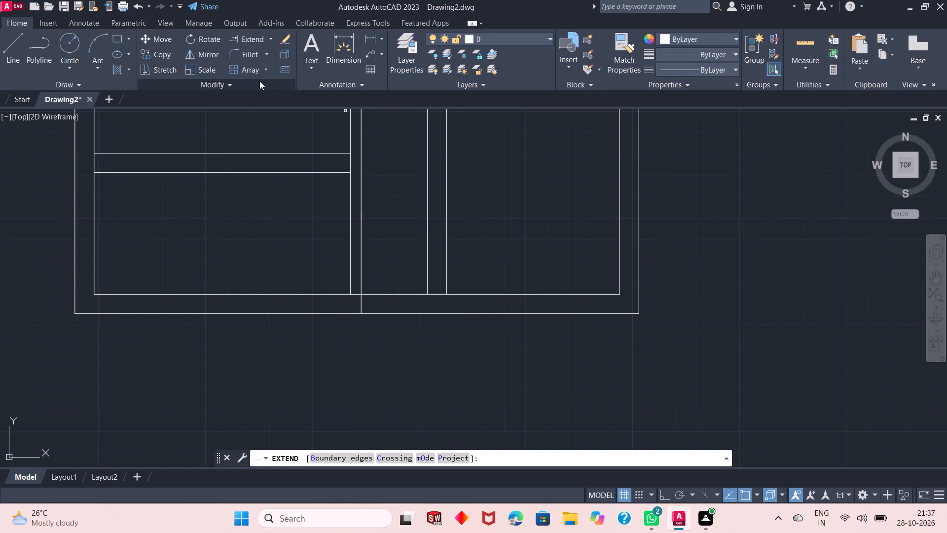
pyautogui.click(332, 174)
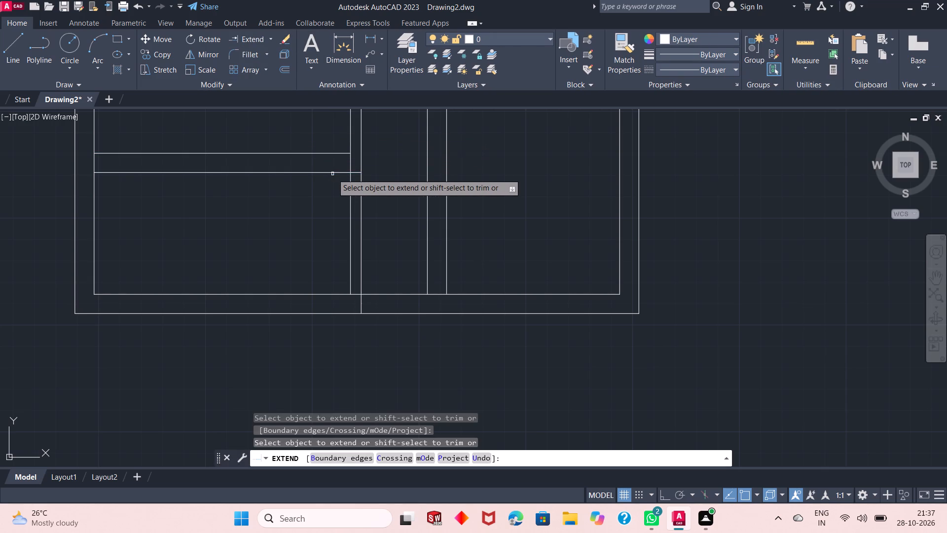
pyautogui.press('space')
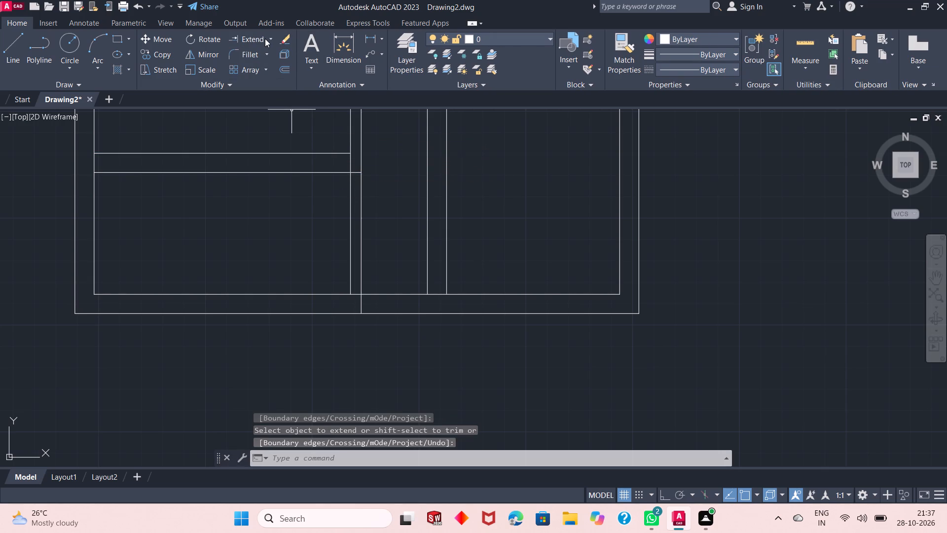
# Trim the central wall below the new 9" wall and the outer wall's inner lines along the lower-left area's bottom and left sides.
pyautogui.click(271, 38)
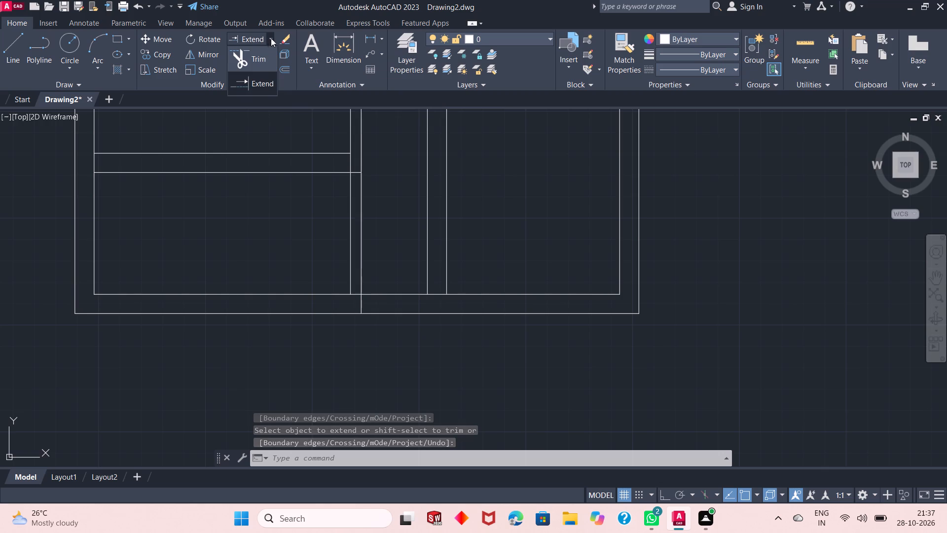
pyautogui.click(252, 65)
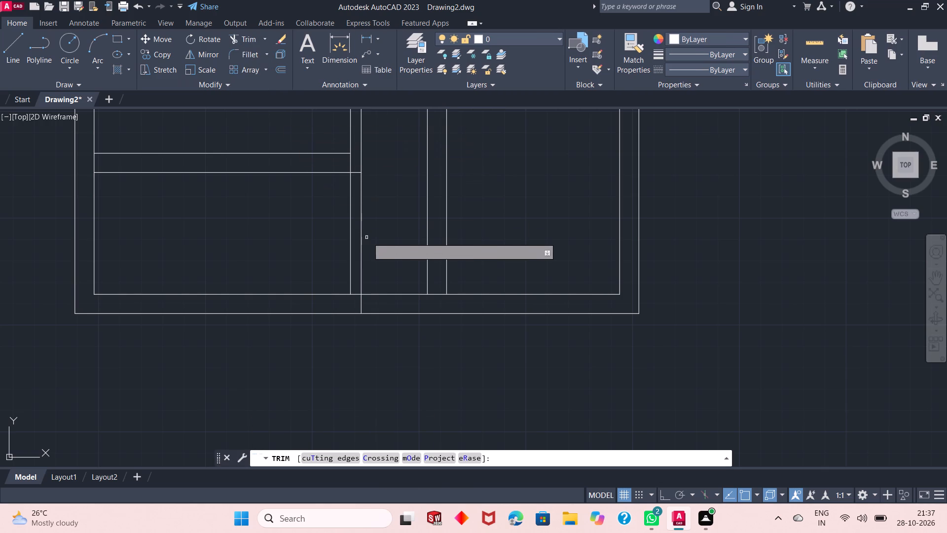
pyautogui.click(372, 235)
pyautogui.click(334, 227)
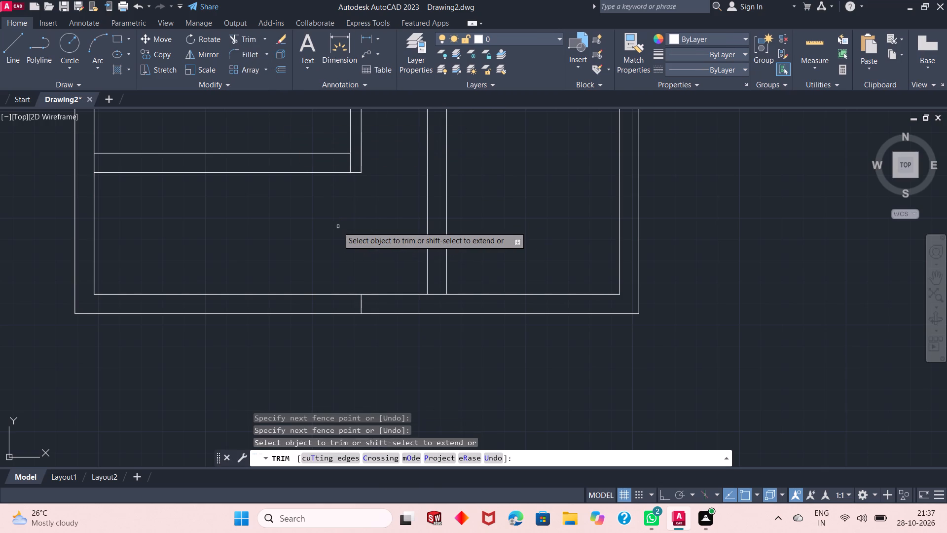
pyautogui.keyDown('ctrl'); pyautogui.scroll(-1, 328, 190); pyautogui.keyUp('ctrl')
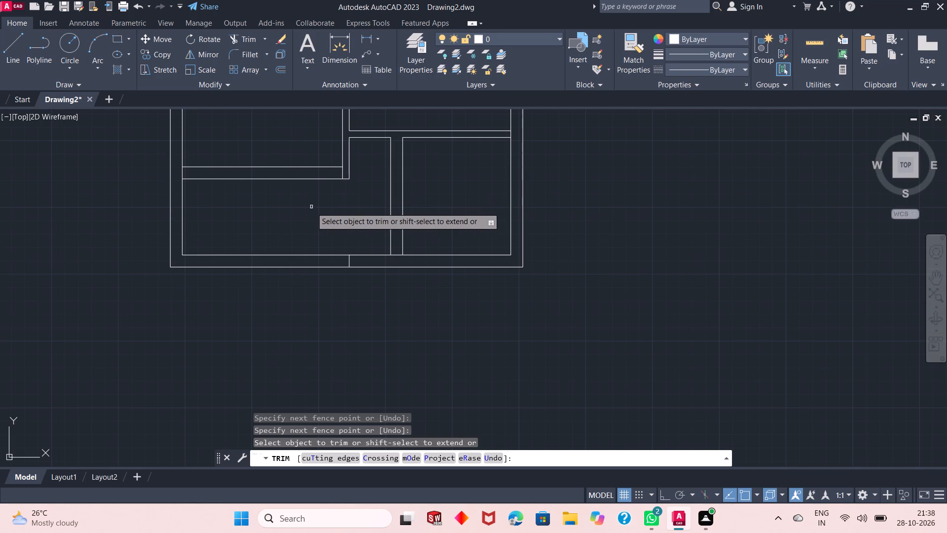
pyautogui.click(287, 253)
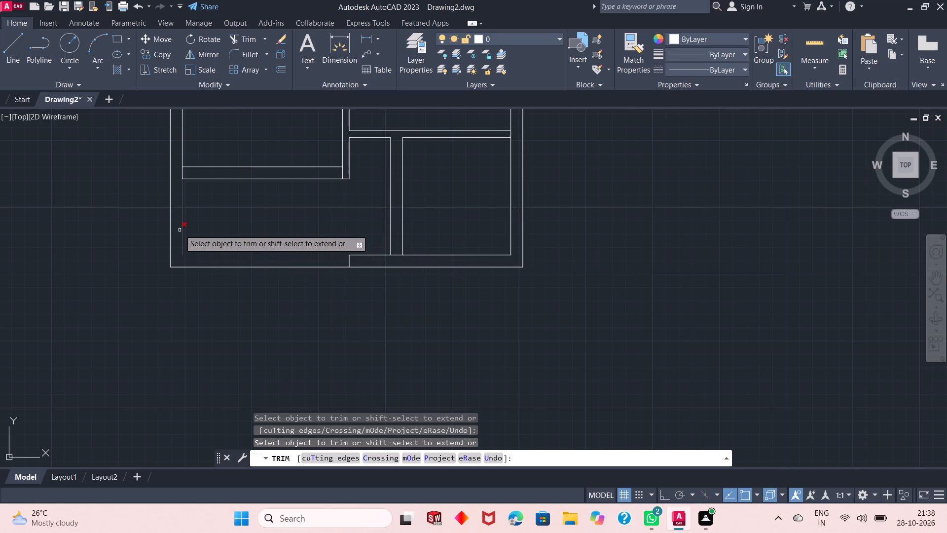
pyautogui.click(182, 232)
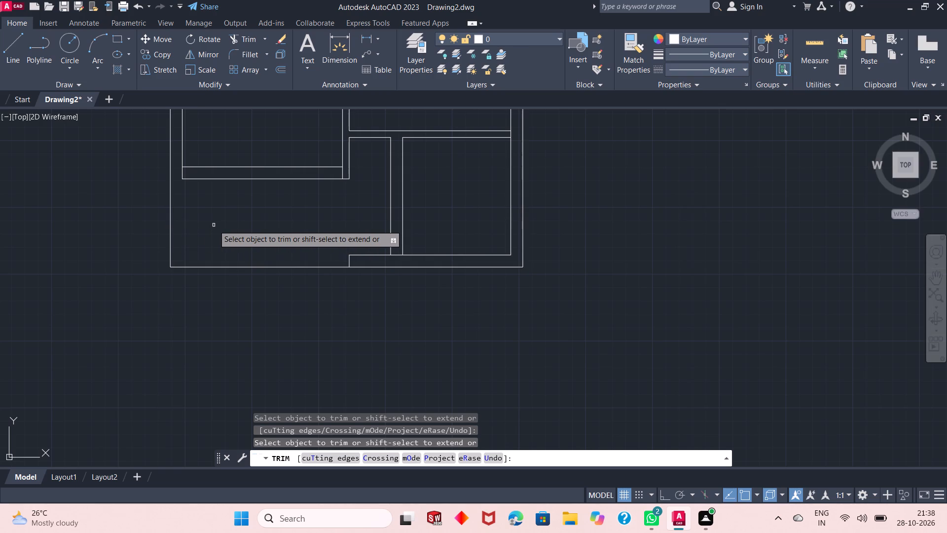
pyautogui.press('Escape')
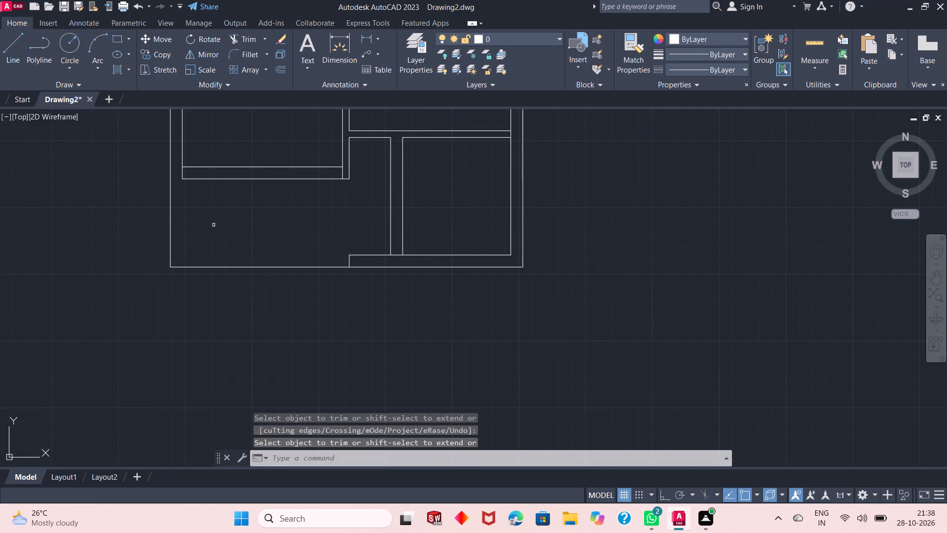
# Extend the lower line of the 9" wall above the lower-left area to the outer left wall line.
pyautogui.click(264, 40)
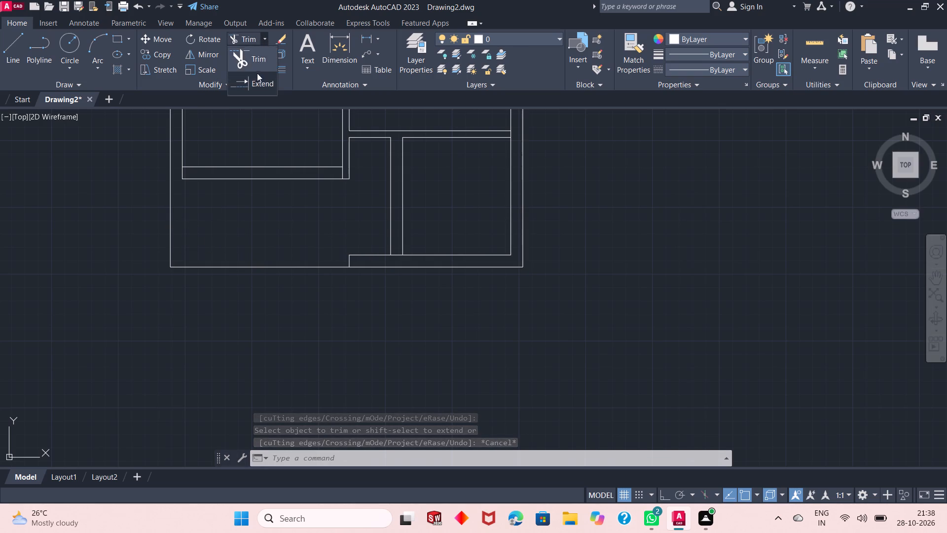
pyautogui.click(255, 82)
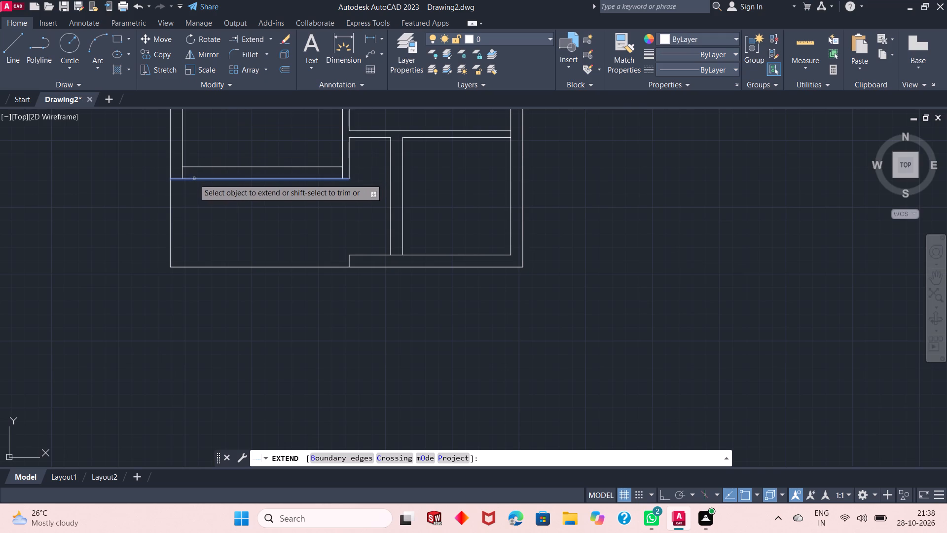
pyautogui.click(194, 180)
pyautogui.press('space')
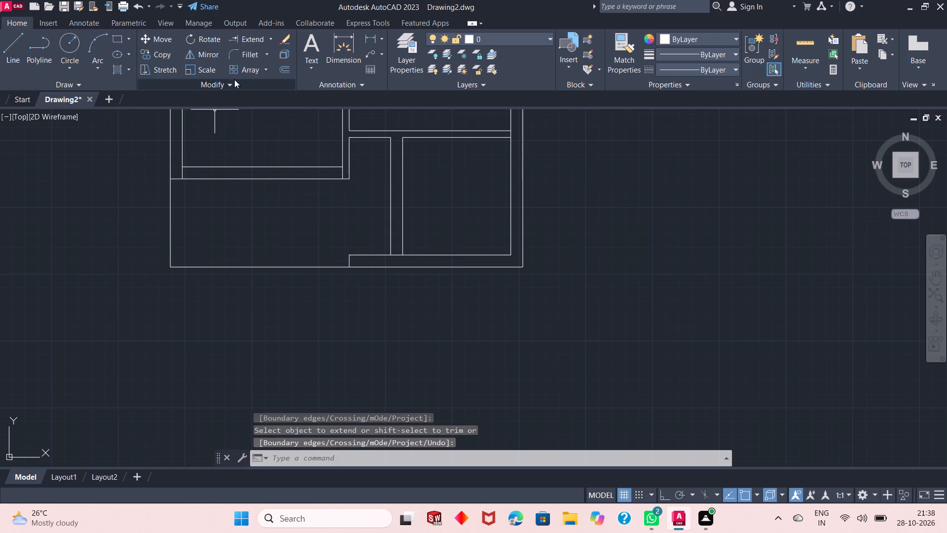
# Trim the outer lines enclosing the lower-left area and the inner left wall line's stub inside the 9" wall.
pyautogui.click(270, 44)
pyautogui.click(259, 67)
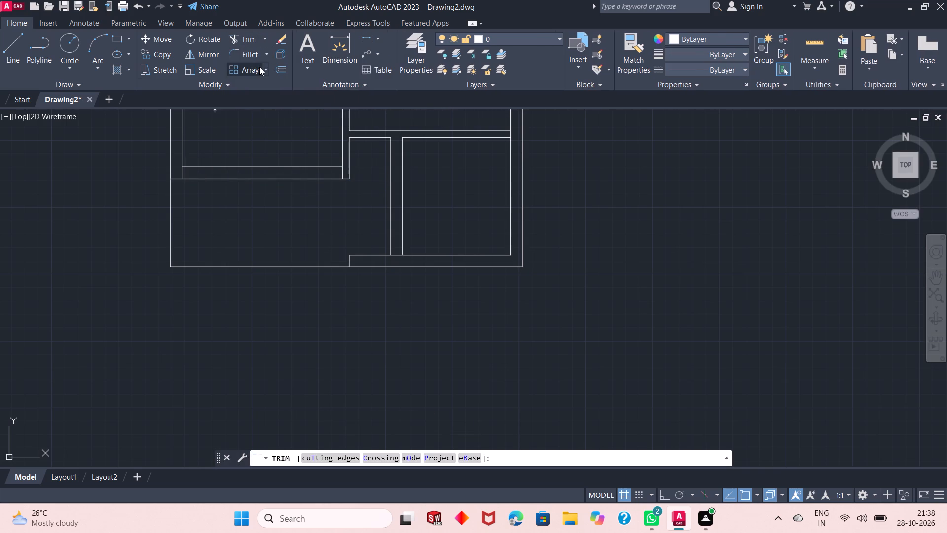
pyautogui.click(152, 223)
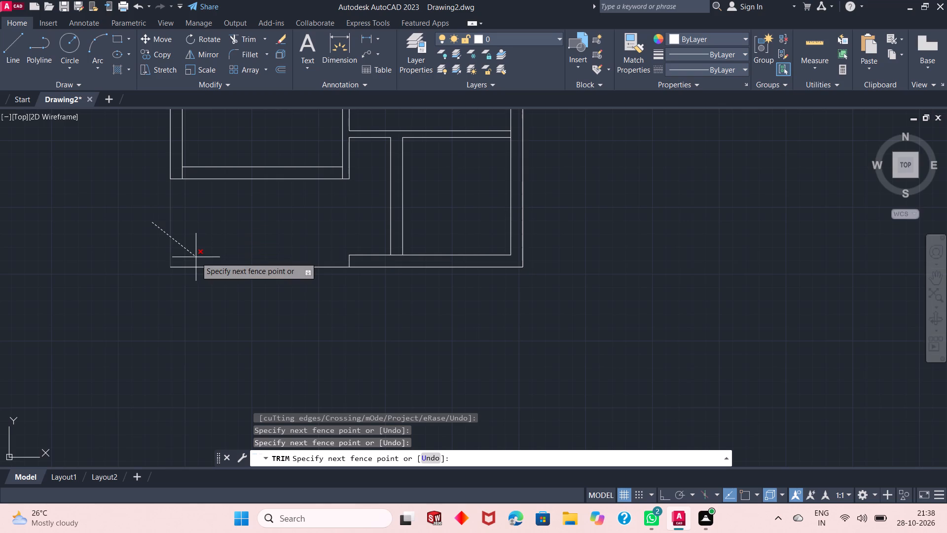
pyautogui.click(238, 286)
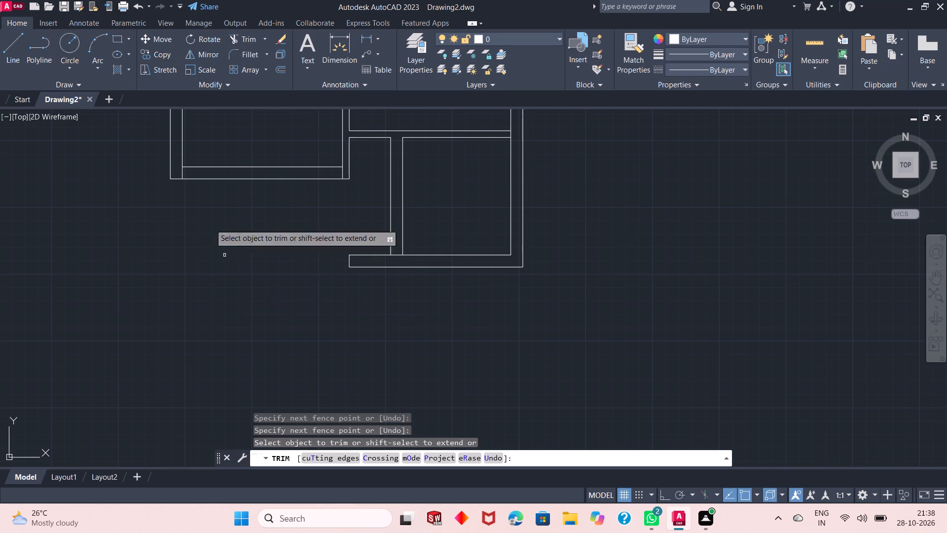
pyautogui.click(181, 173)
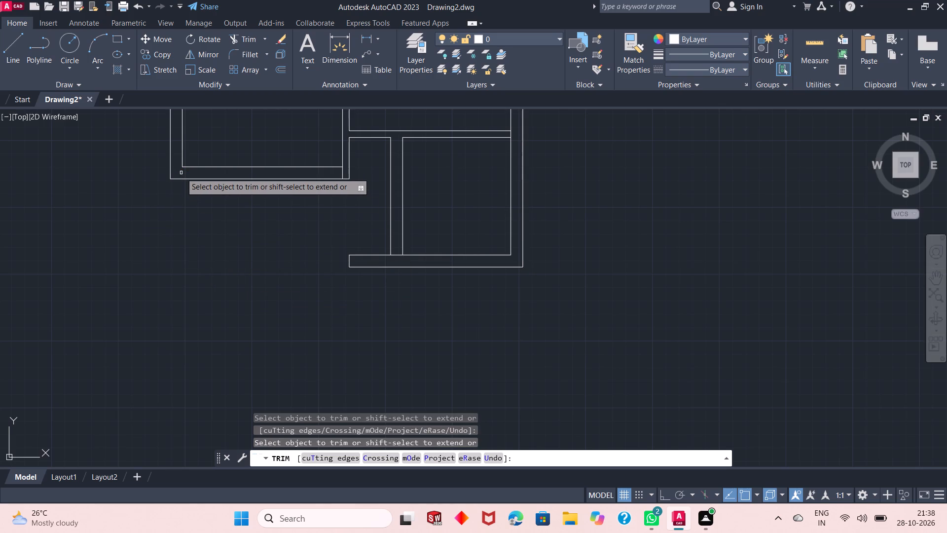
pyautogui.press('space')
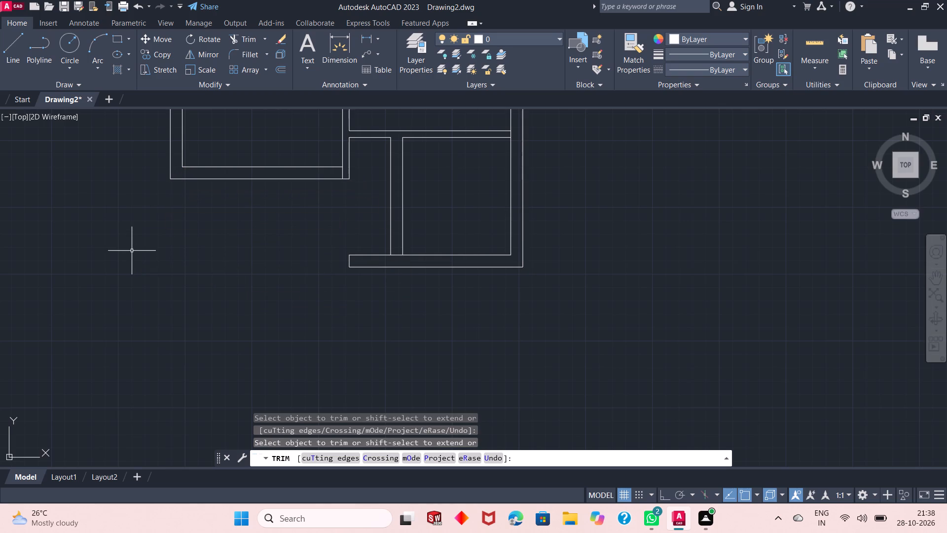
# With Ortho on, draw a 10' line straight down from the outer left wall's lower corner.
pyautogui.click(20, 58)
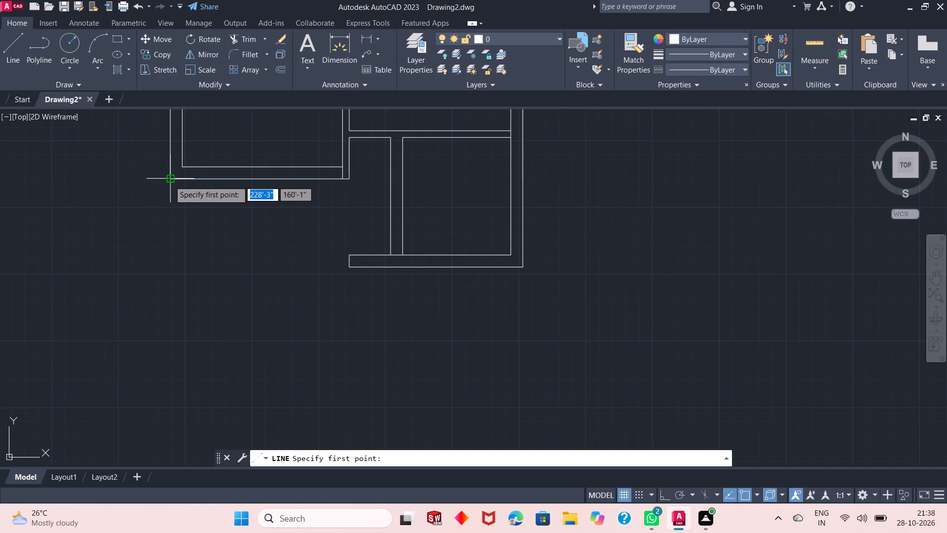
pyautogui.moveTo(169, 181); pyautogui.dragTo(167, 247)
pyautogui.press('F8')
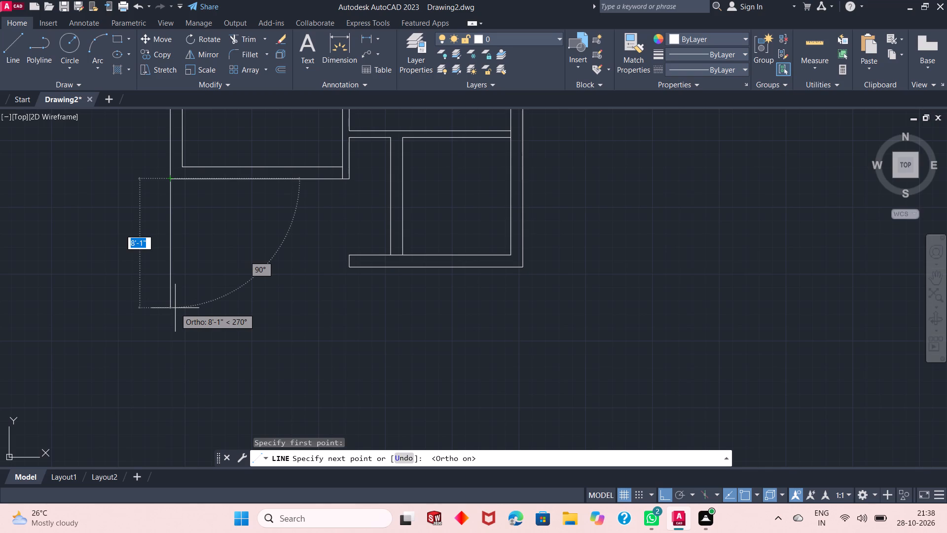
pyautogui.write('14')
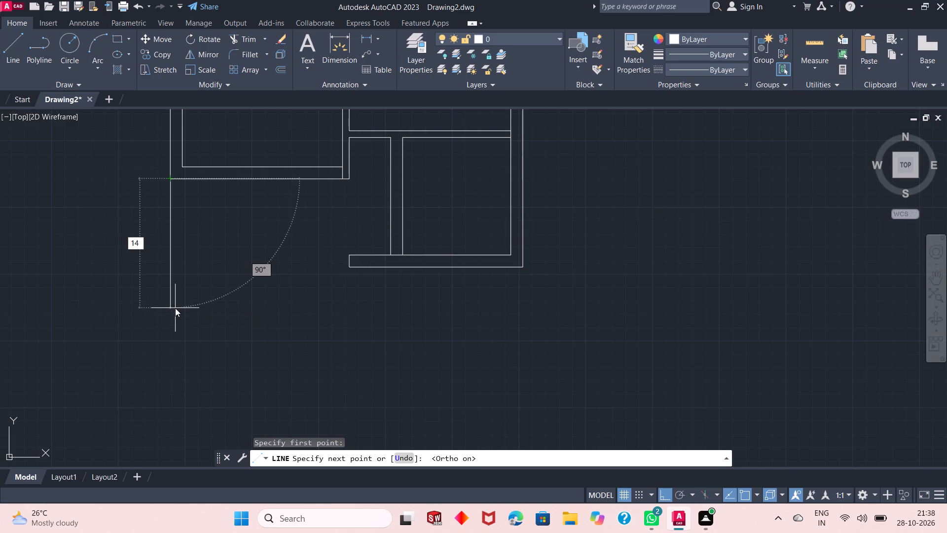
pyautogui.press("'")
pyautogui.press('Return')
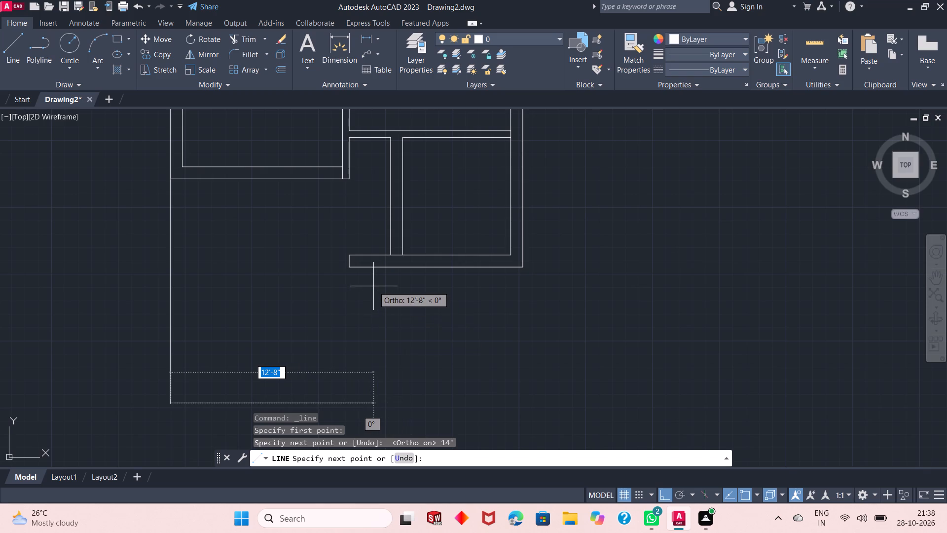
pyautogui.hotkey('ctrl', 'z')
pyautogui.write("10'")
pyautogui.press('Return')
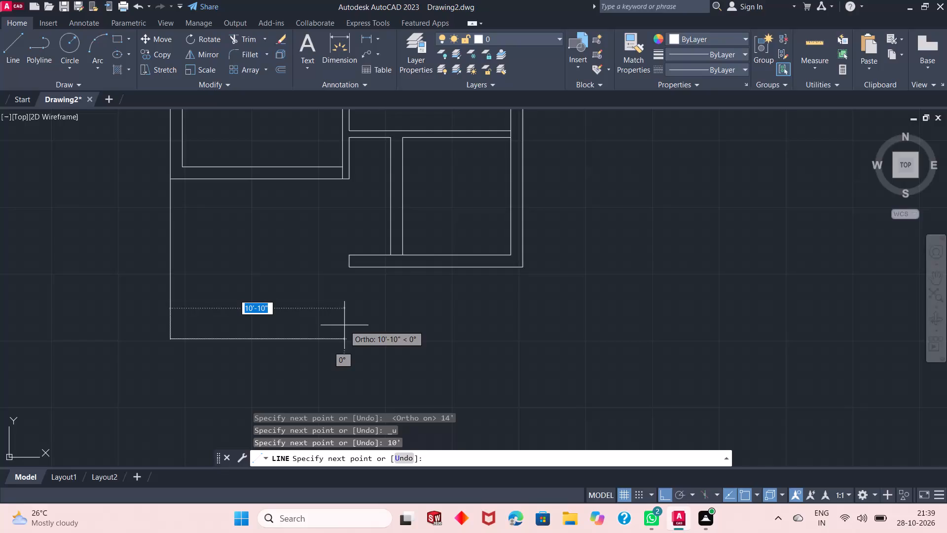
pyautogui.press('Escape')
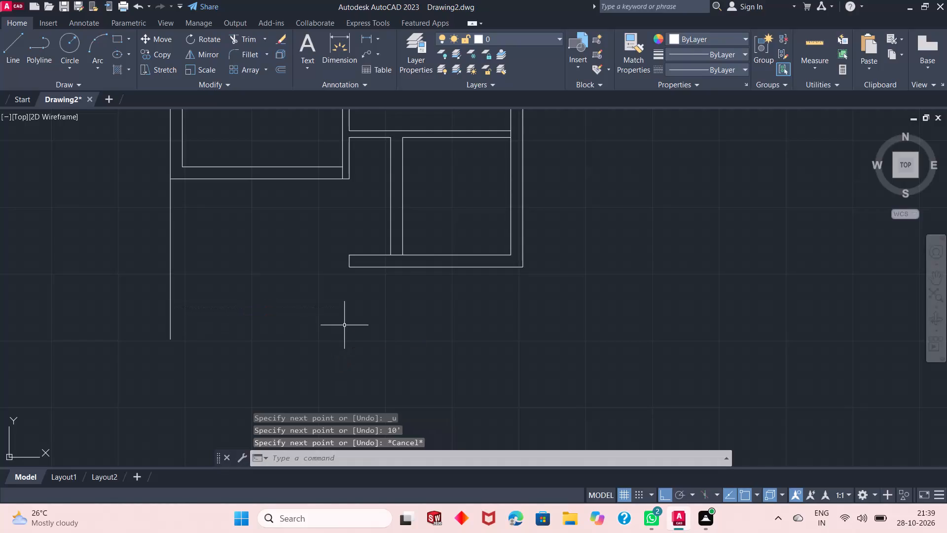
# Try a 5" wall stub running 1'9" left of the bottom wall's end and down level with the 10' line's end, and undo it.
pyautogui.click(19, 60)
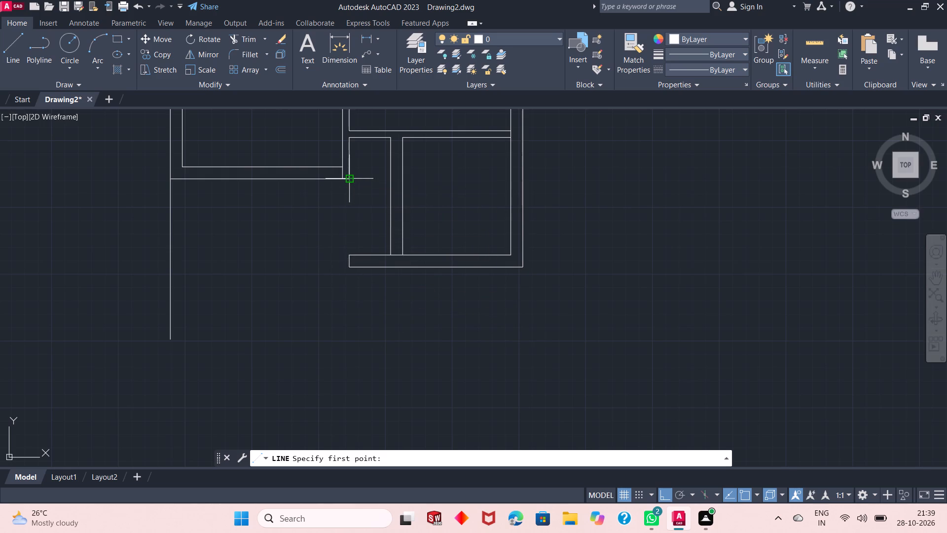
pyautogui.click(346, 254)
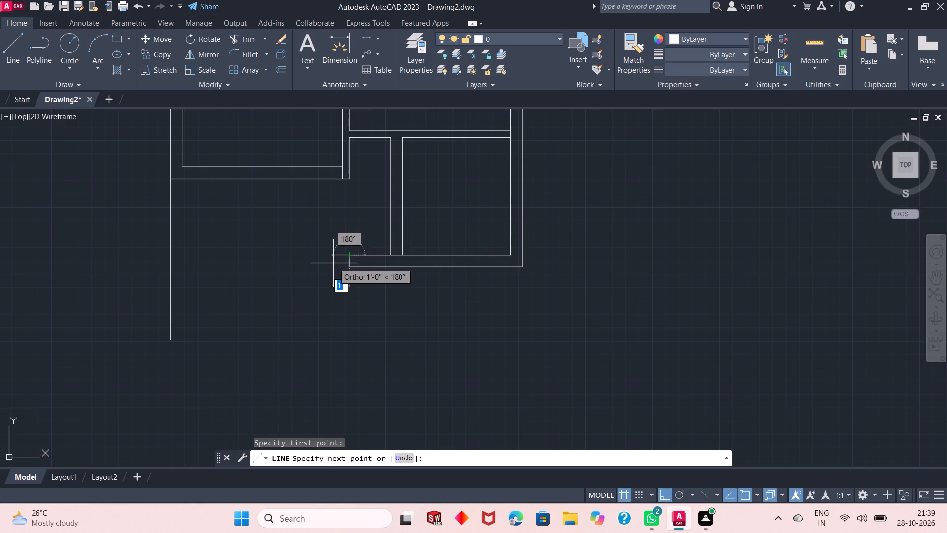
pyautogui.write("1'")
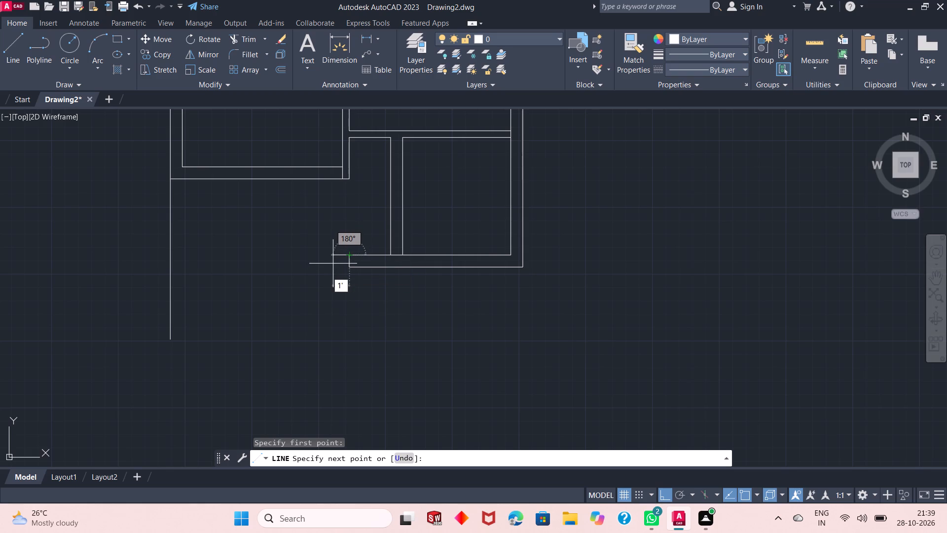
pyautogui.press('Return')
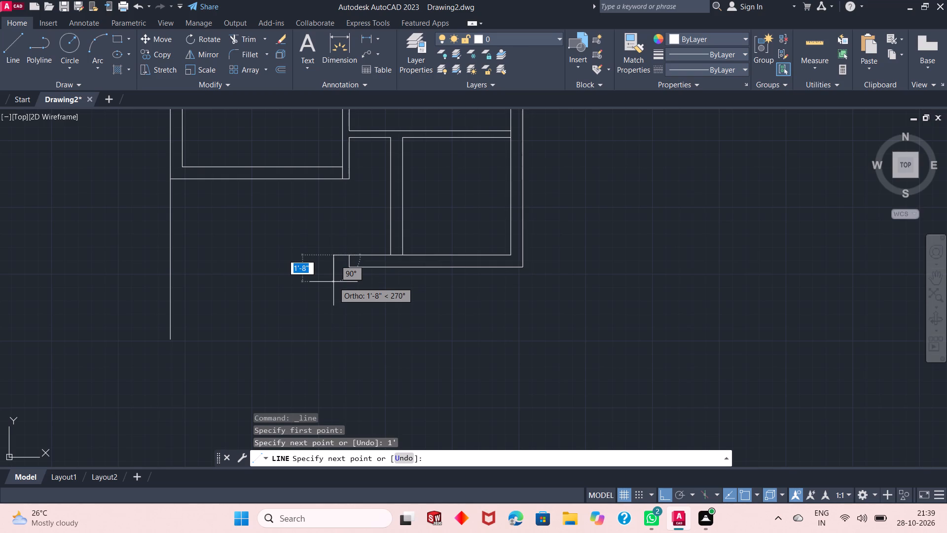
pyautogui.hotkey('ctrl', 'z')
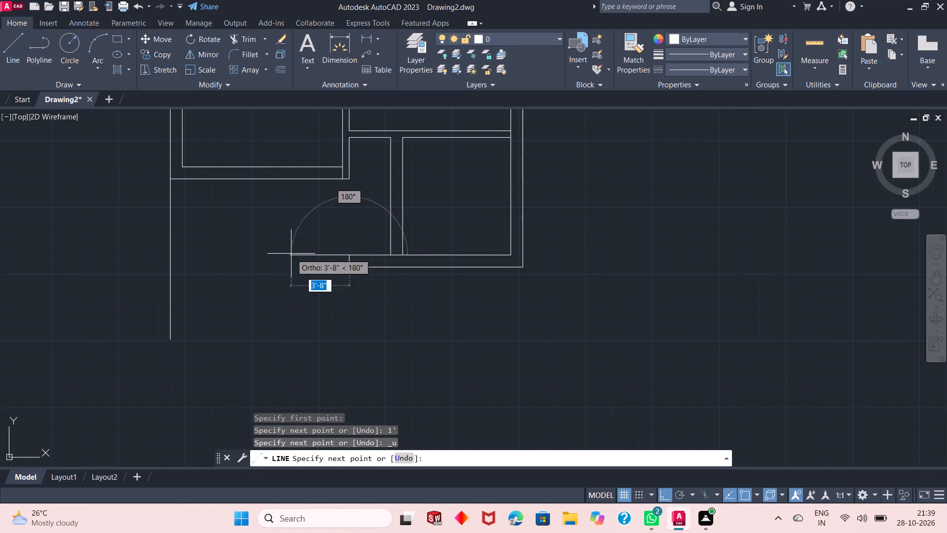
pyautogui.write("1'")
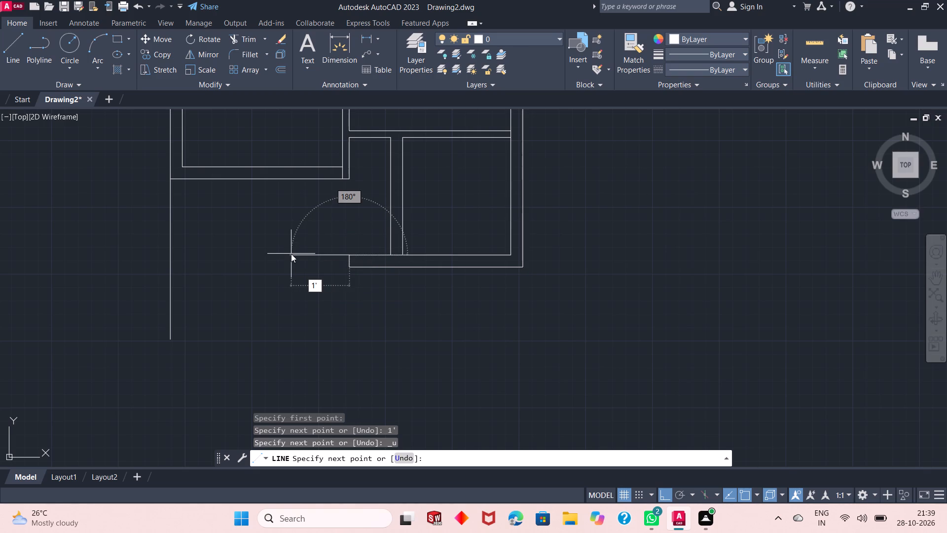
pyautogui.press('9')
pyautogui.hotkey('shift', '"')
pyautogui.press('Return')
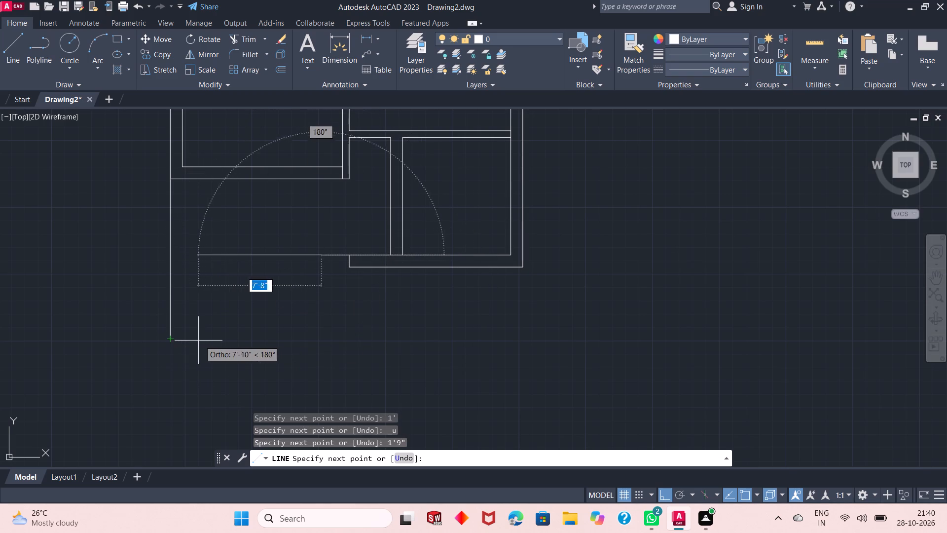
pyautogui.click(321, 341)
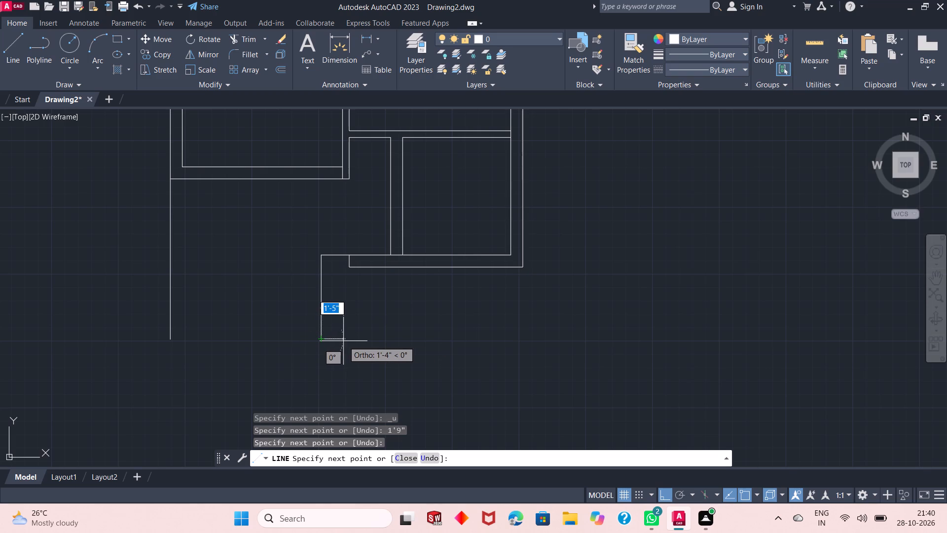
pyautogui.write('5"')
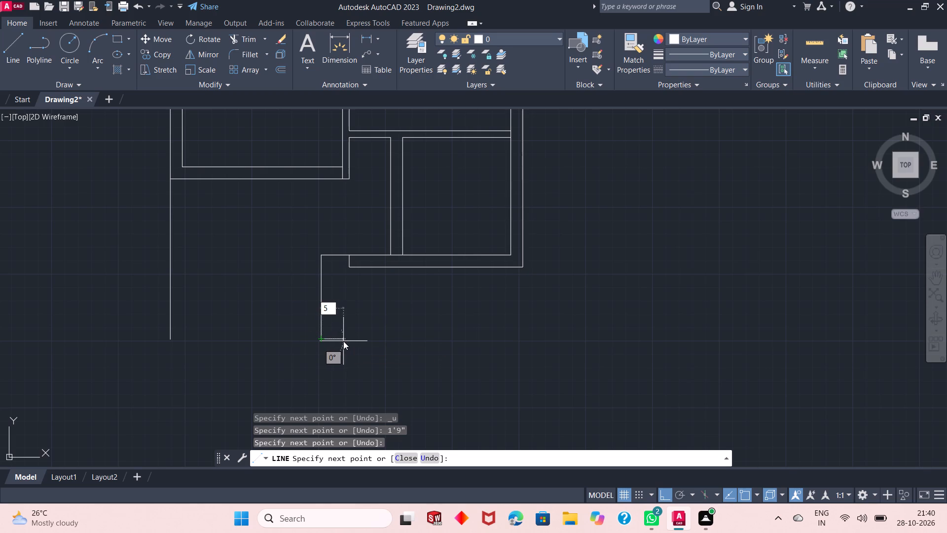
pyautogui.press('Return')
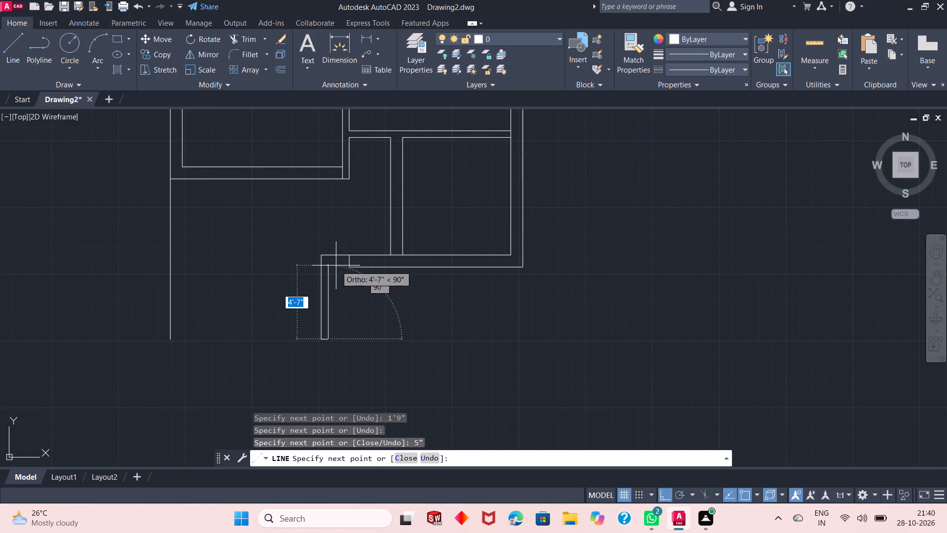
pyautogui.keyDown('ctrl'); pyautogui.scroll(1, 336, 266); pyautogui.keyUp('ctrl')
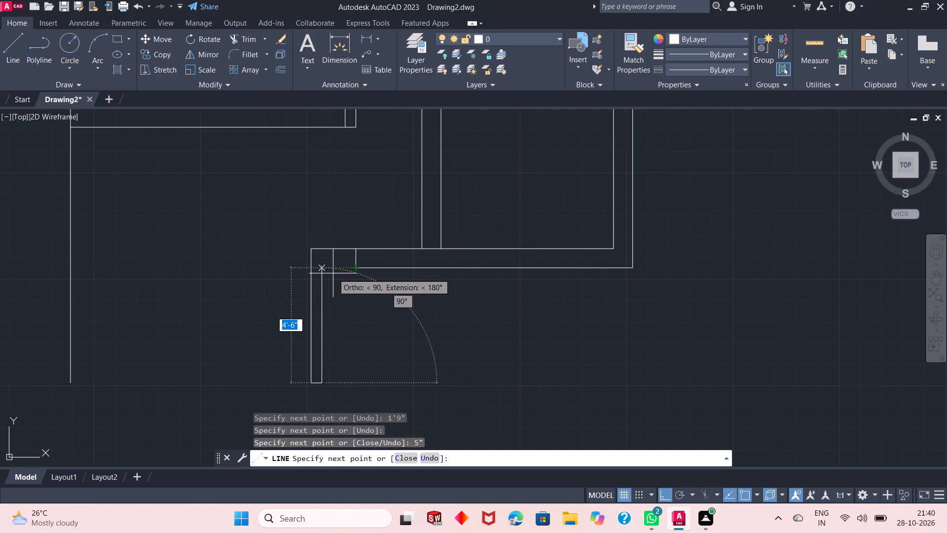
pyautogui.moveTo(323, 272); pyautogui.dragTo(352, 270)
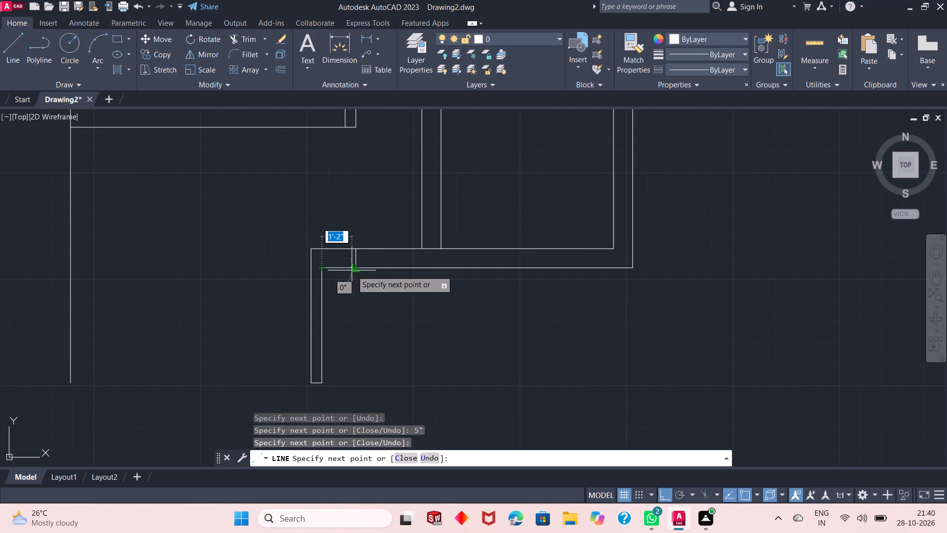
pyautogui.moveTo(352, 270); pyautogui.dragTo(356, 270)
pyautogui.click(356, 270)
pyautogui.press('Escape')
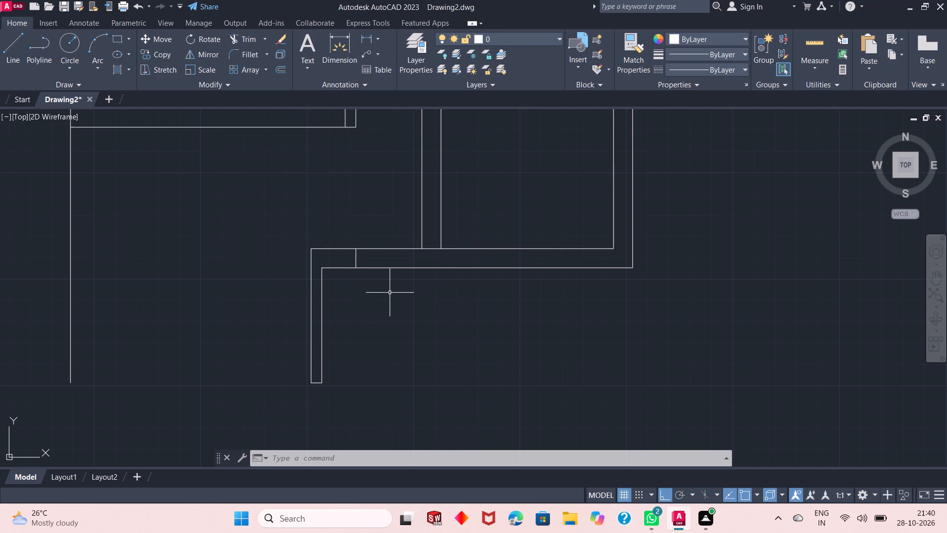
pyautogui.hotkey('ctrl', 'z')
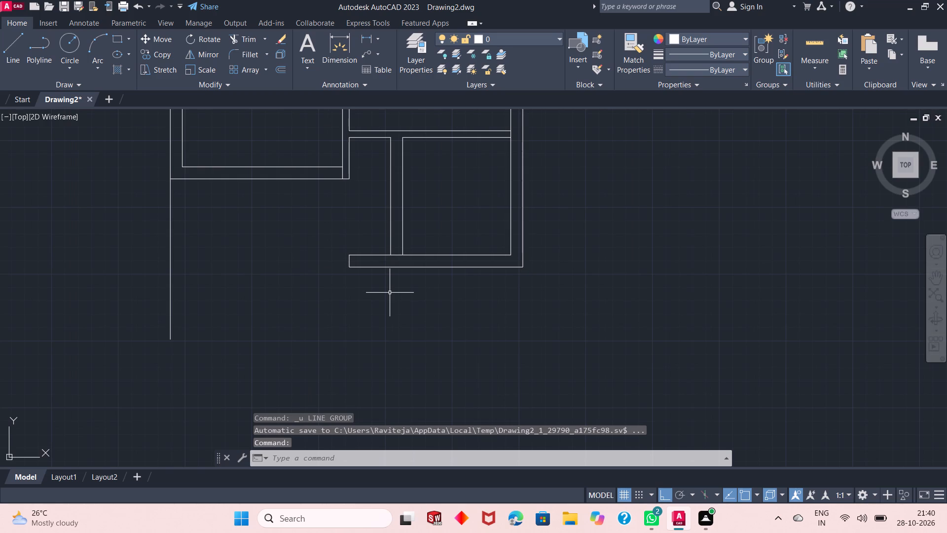
# Draw a 5" wall stub from the bottom wall's left end, 1'3" left, down level with the 10' line's end, and back to the wall.
pyautogui.write('l')
pyautogui.press('space')
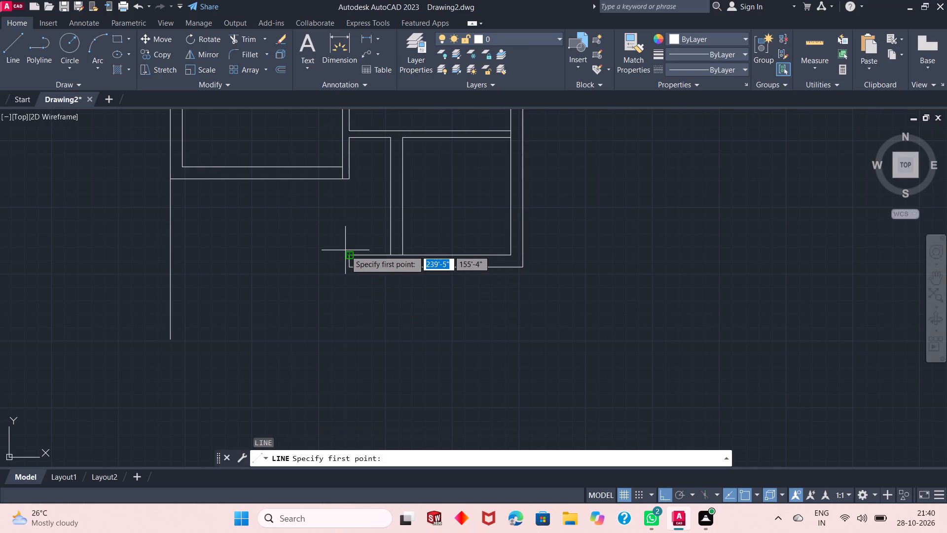
pyautogui.moveTo(349, 252); pyautogui.dragTo(328, 252)
pyautogui.write('1\'3"')
pyautogui.press('Return')
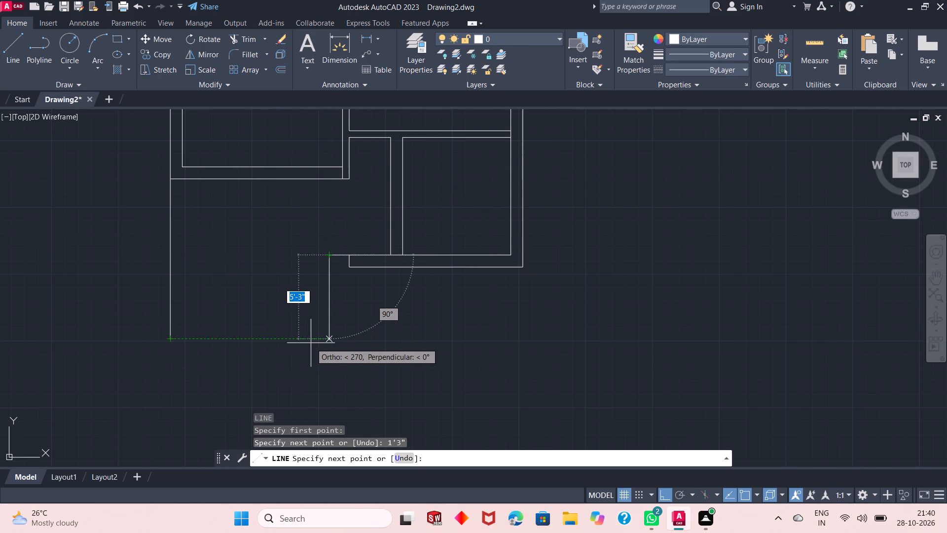
pyautogui.click(328, 342)
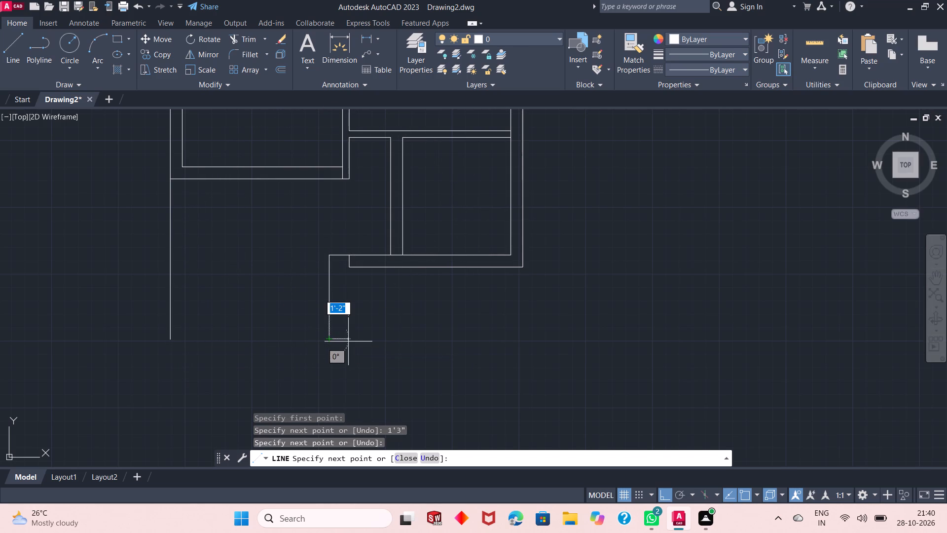
pyautogui.write('5"')
pyautogui.press('Return')
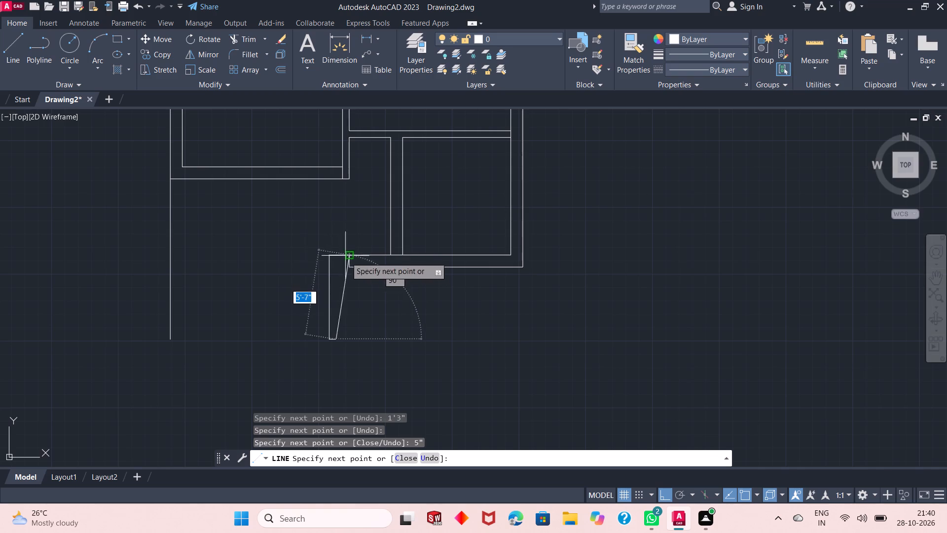
pyautogui.click(336, 270)
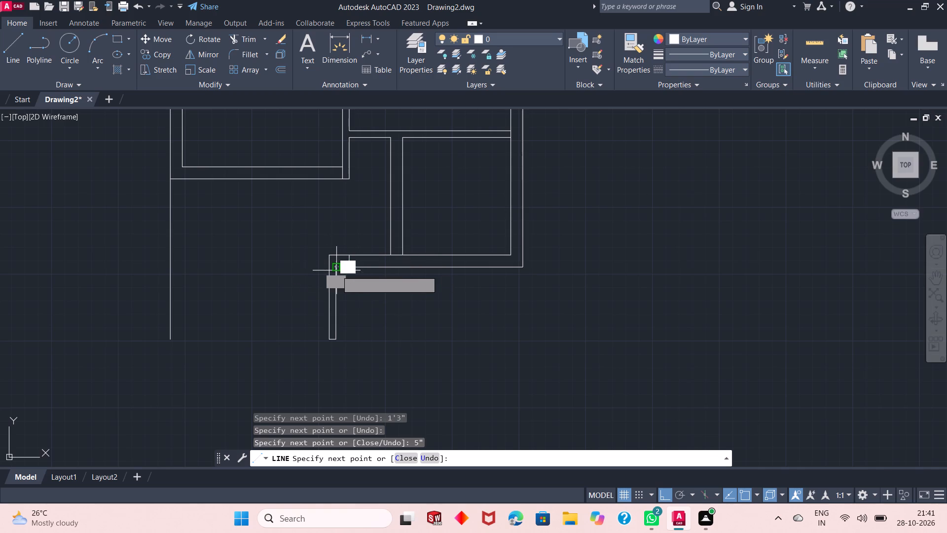
pyautogui.click(350, 270)
pyautogui.press('space')
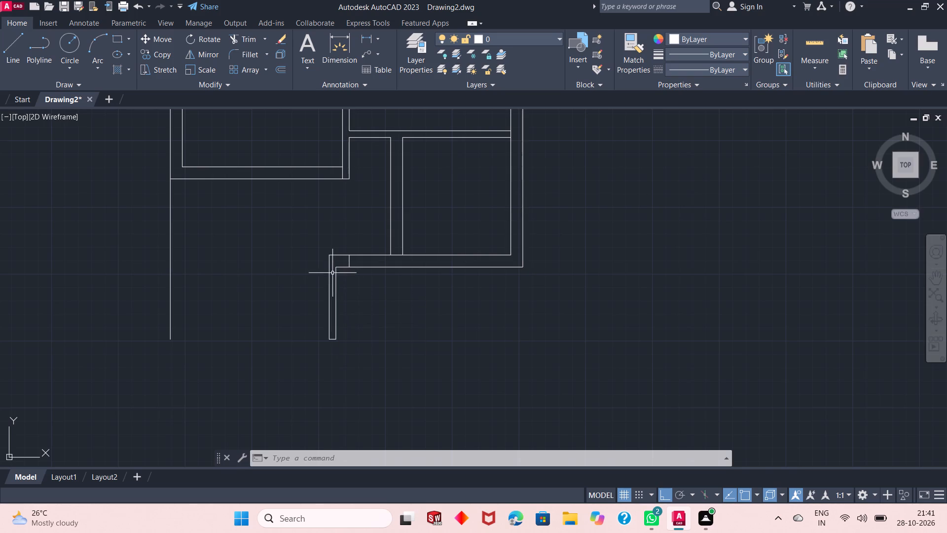
# Undo the 5" wall stub drawn from the bottom wall's left end.
pyautogui.keyDown('ctrl'); pyautogui.scroll(1, 335, 247); pyautogui.keyUp('ctrl')
pyautogui.hotkey('ctrl', 'z')
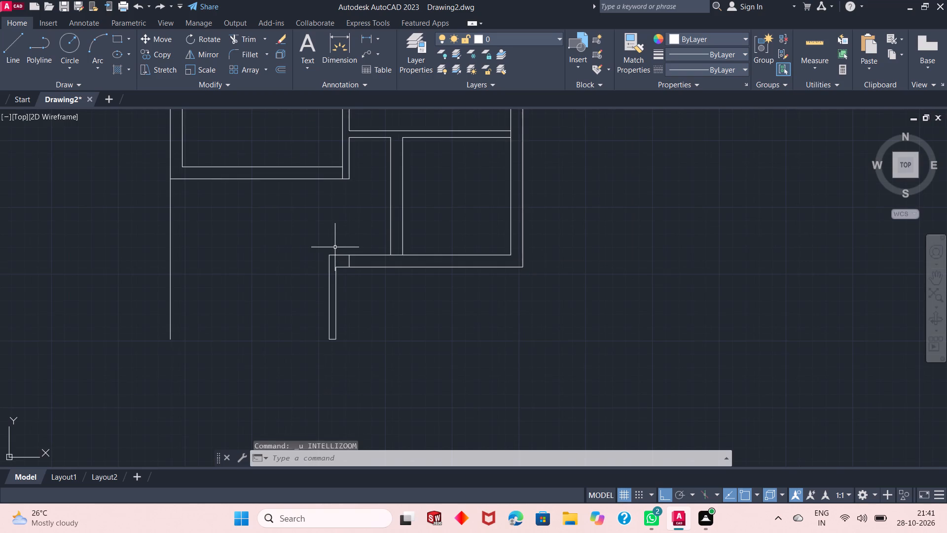
pyautogui.hotkey('ctrl', 'z')
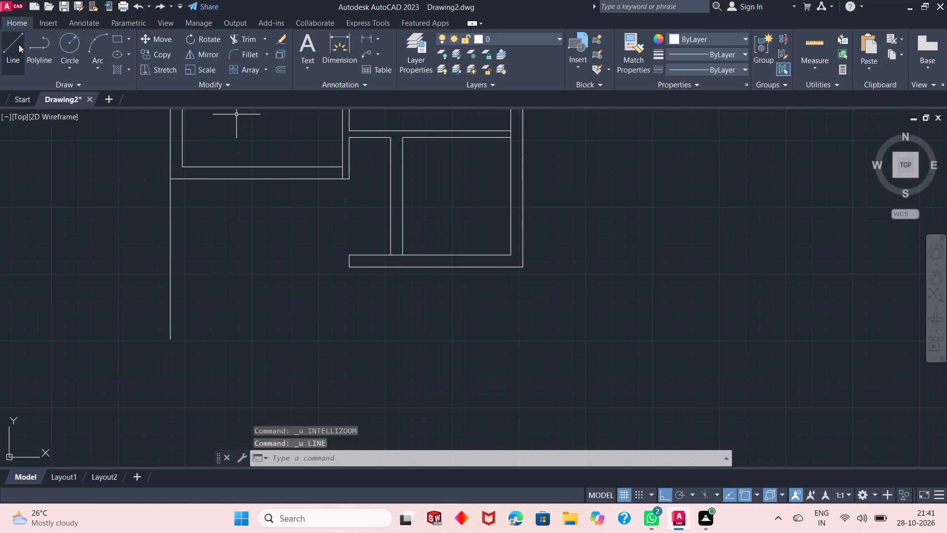
# Redraw the stub from the bottom wall's lower-left corner: 5" up, 1'3" left, down level with the 10' line's end, 5" right, and back.
pyautogui.click(16, 44)
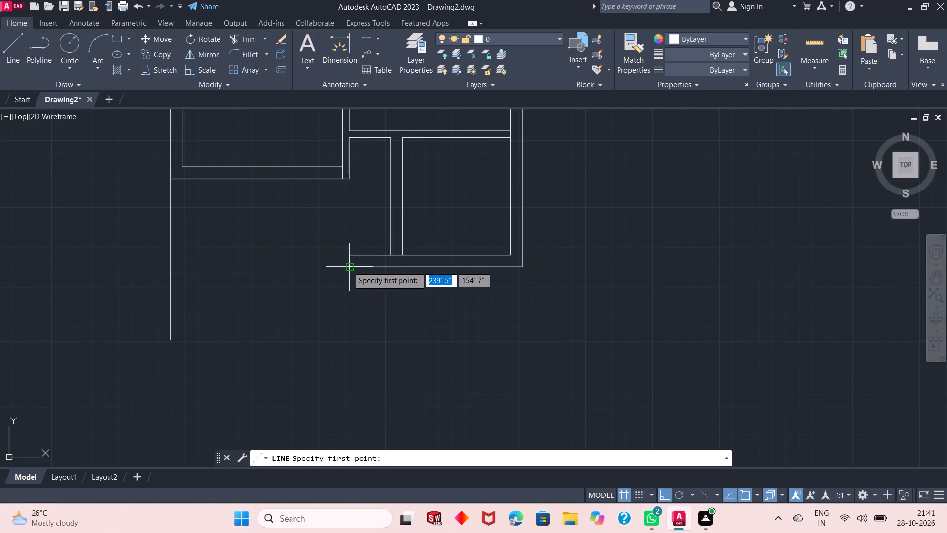
pyautogui.moveTo(348, 266); pyautogui.dragTo(346, 239)
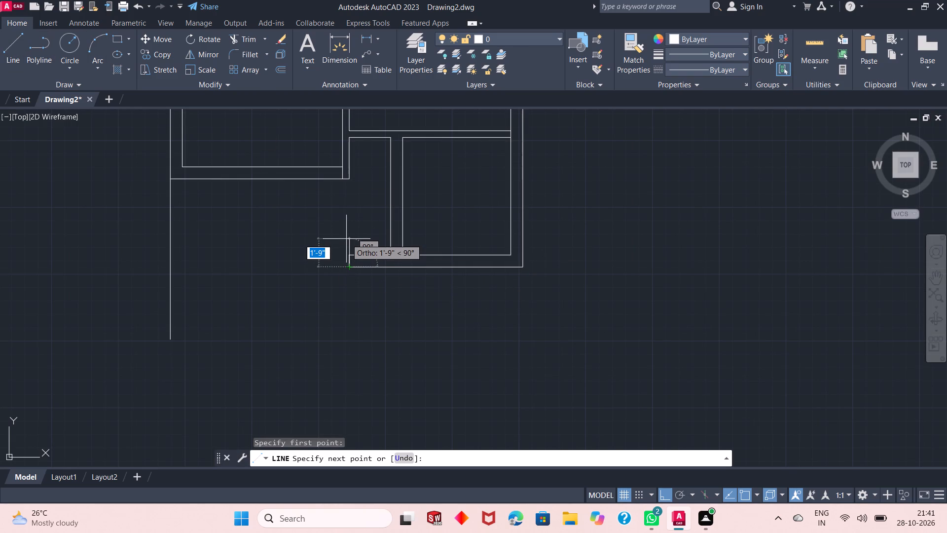
pyautogui.write('5"')
pyautogui.press('Return')
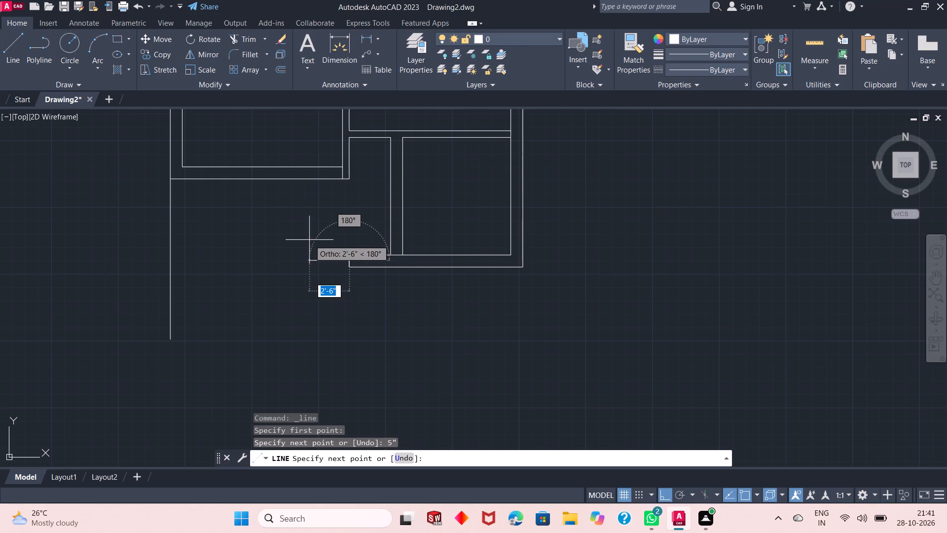
pyautogui.write('1\'3"')
pyautogui.press('Return')
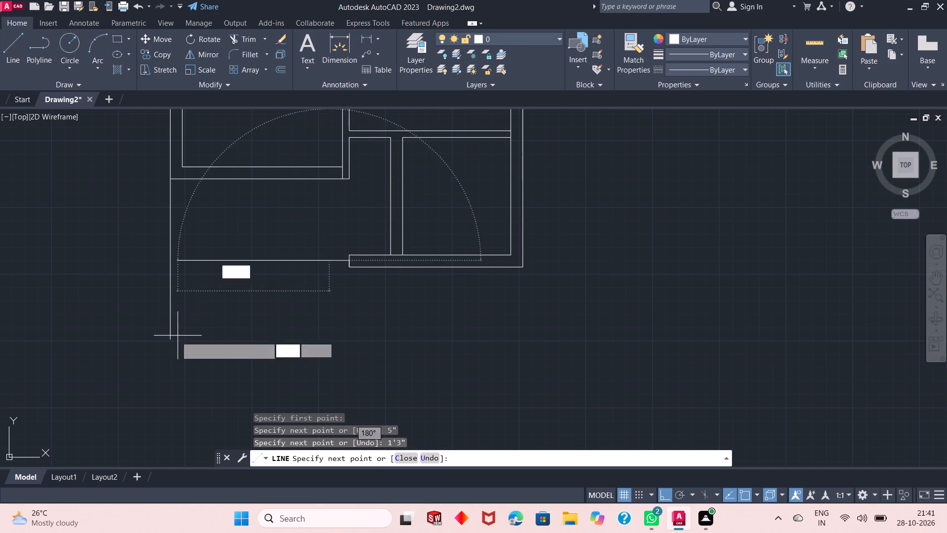
pyautogui.click(327, 339)
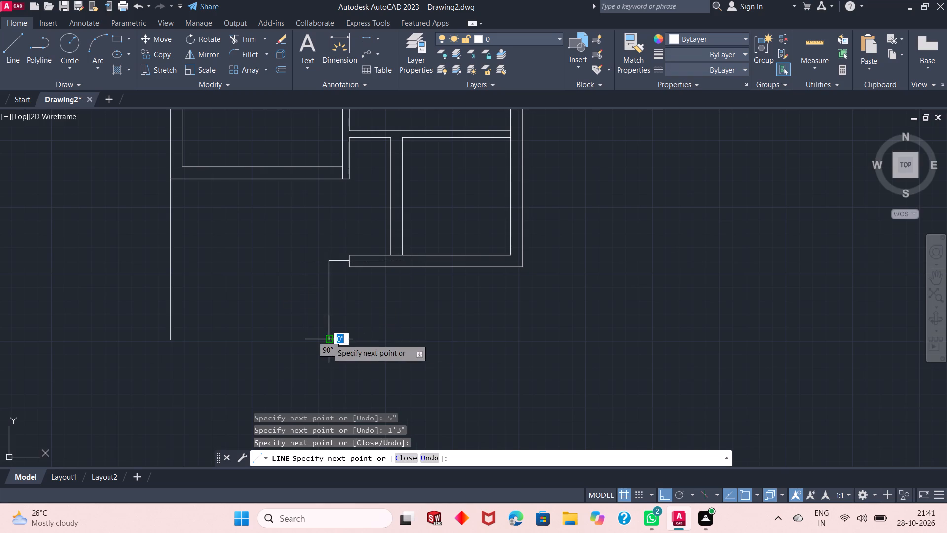
pyautogui.write('5"')
pyautogui.press('Return')
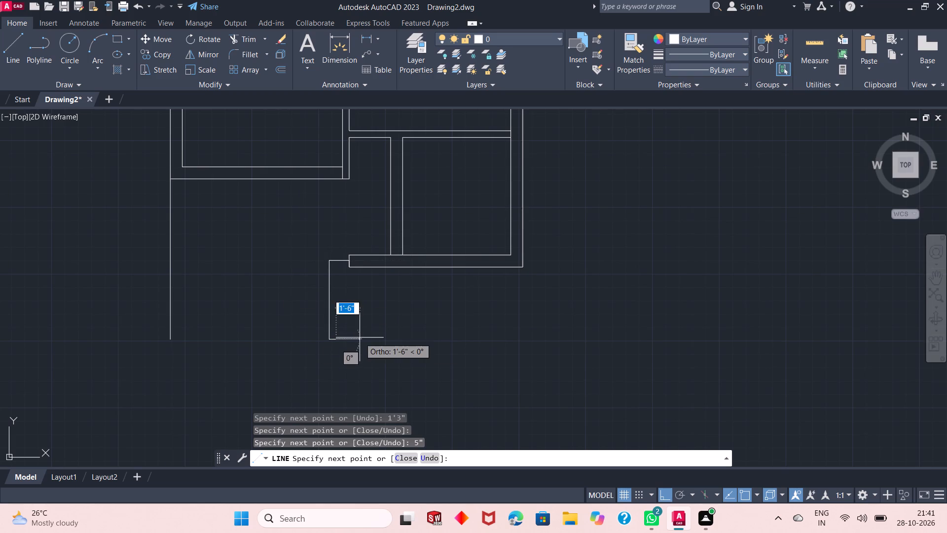
pyautogui.moveTo(337, 268); pyautogui.dragTo(348, 268)
pyautogui.click(348, 268)
pyautogui.press('Escape')
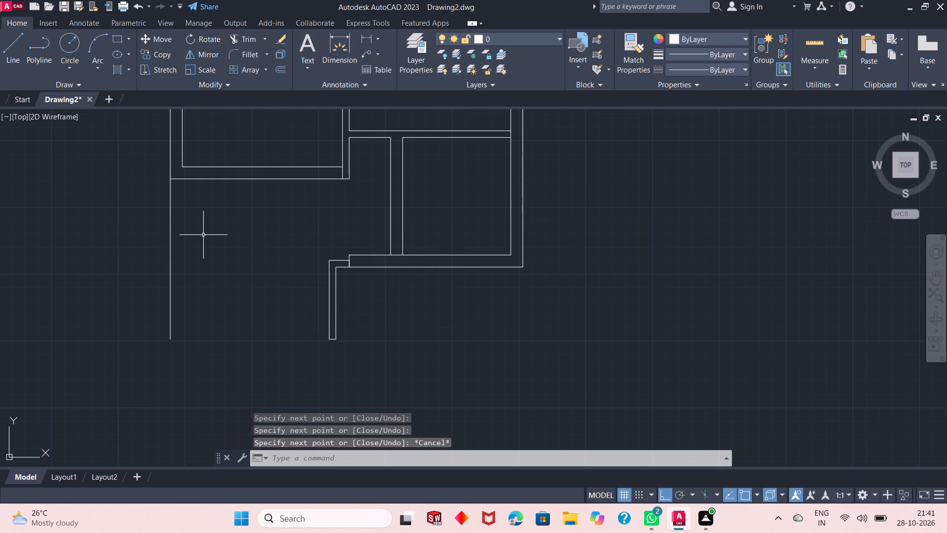
# Draw a horizontal line from the stub's lower-left corner to the lower end of the 10' line.
pyautogui.click(19, 45)
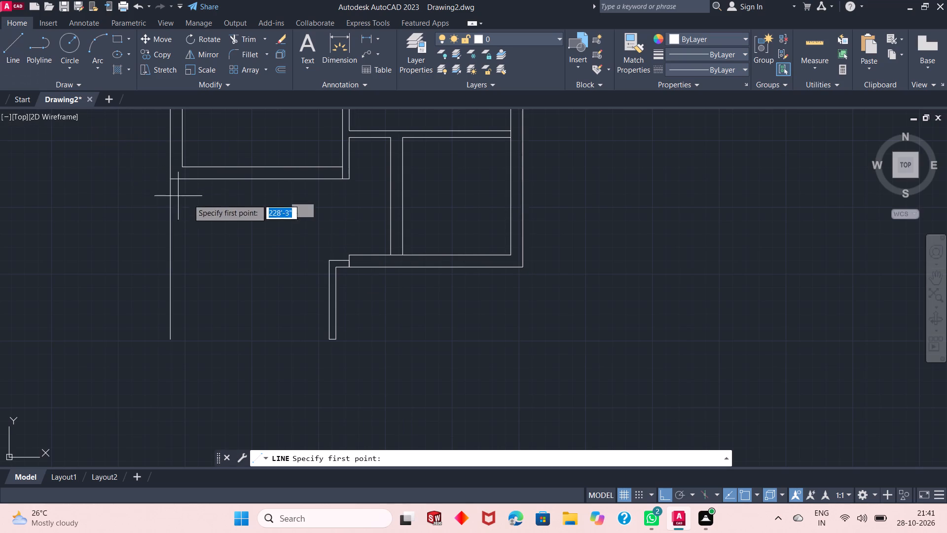
pyautogui.click(326, 339)
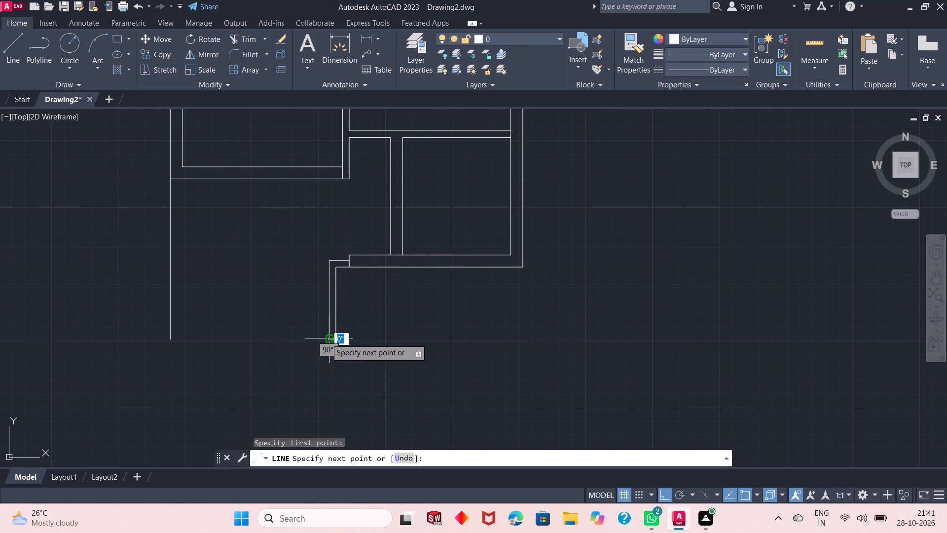
pyautogui.click(168, 340)
pyautogui.press('space')
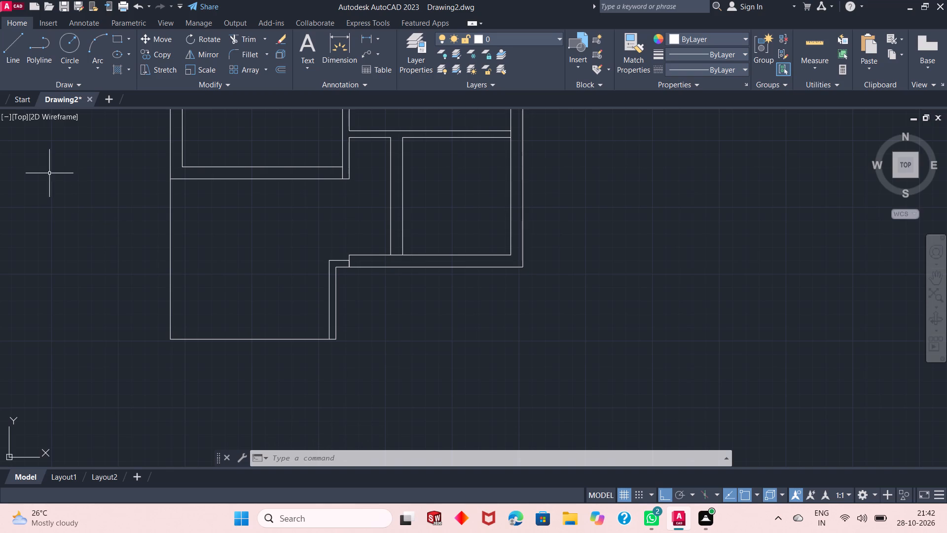
# Draw a 5" square with lines inside the lower-left corner where the 10' line meets the bottom line.
pyautogui.click(112, 42)
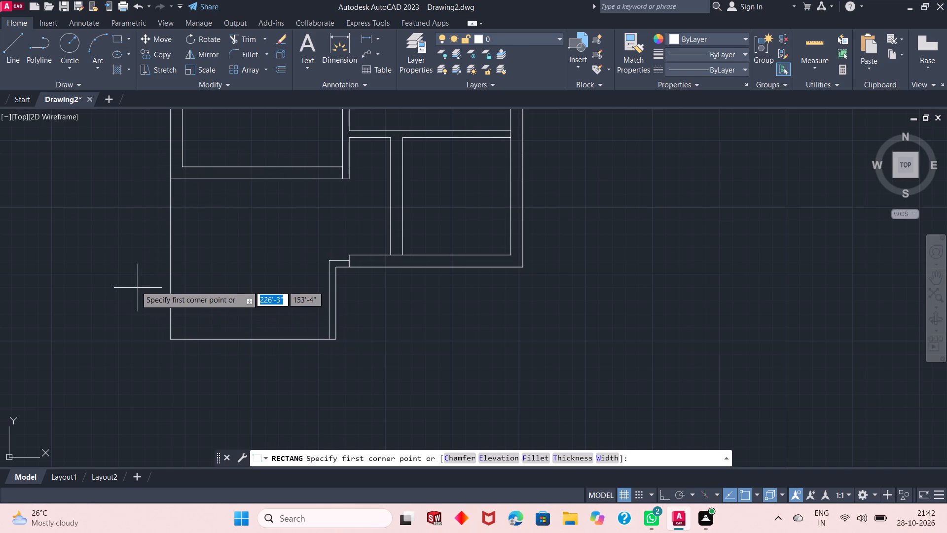
pyautogui.press('Escape')
pyautogui.click(13, 56)
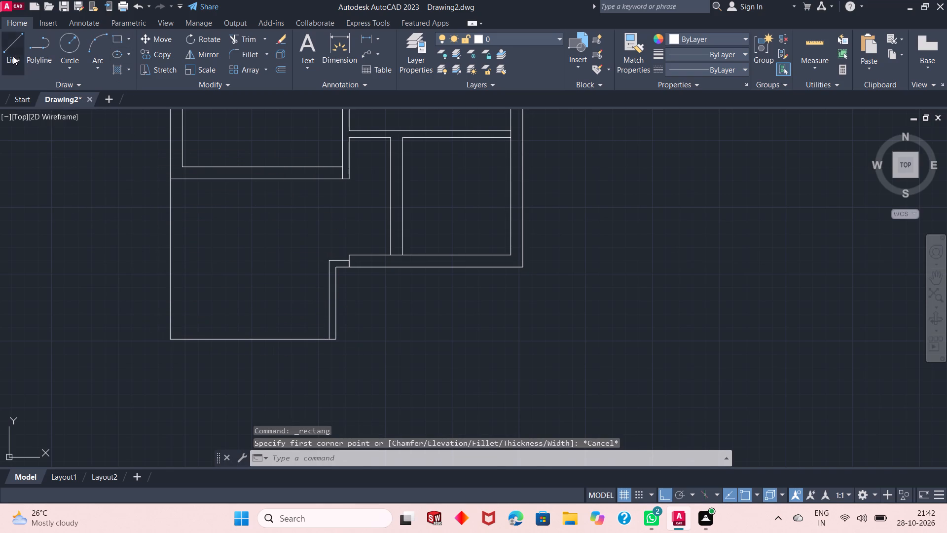
pyautogui.moveTo(168, 338); pyautogui.dragTo(168, 336)
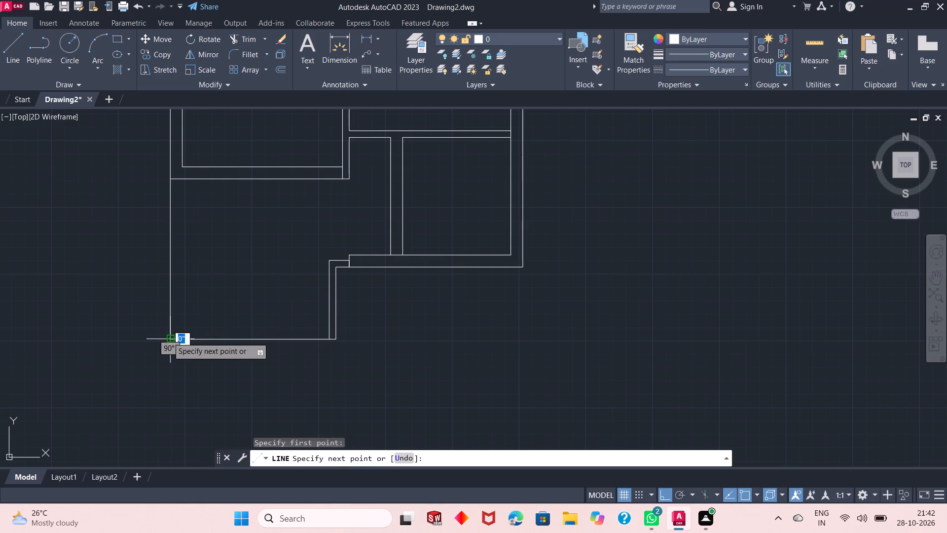
pyautogui.moveTo(168, 336); pyautogui.dragTo(173, 310)
pyautogui.write('5"')
pyautogui.press('Return')
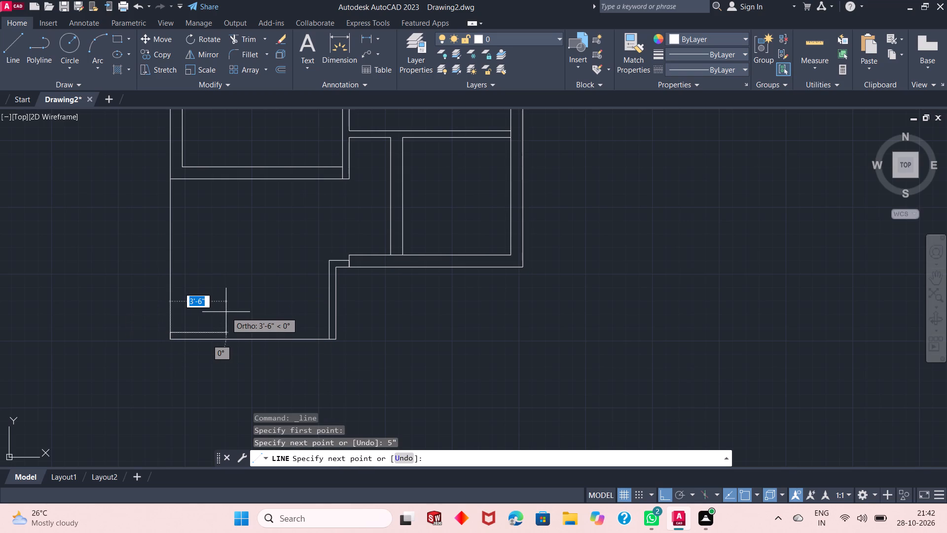
pyautogui.write('5"')
pyautogui.press('Return')
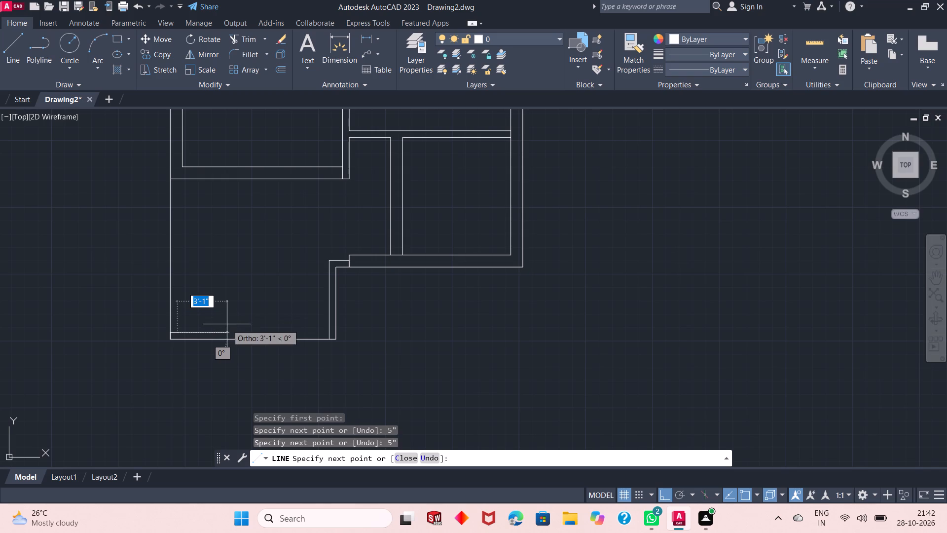
pyautogui.write('5"')
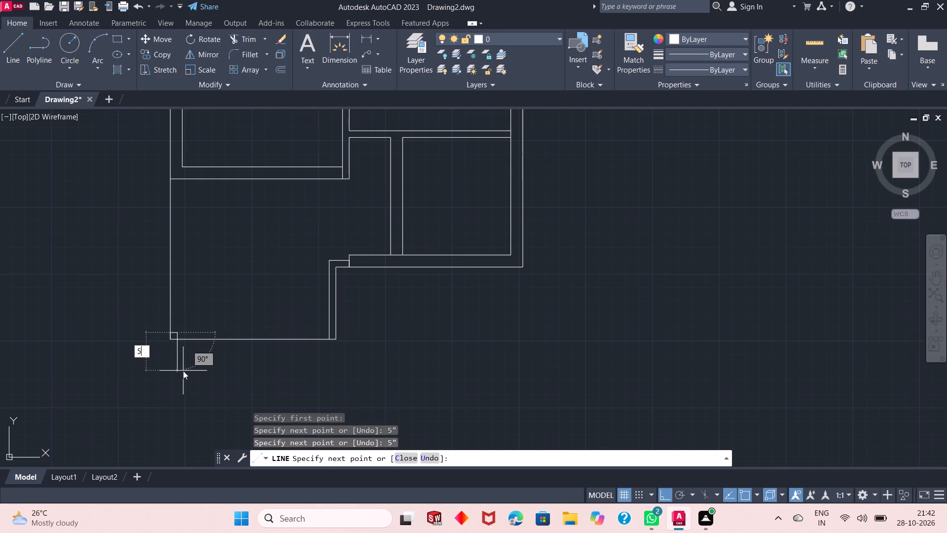
pyautogui.press('Return')
pyautogui.press('Return')
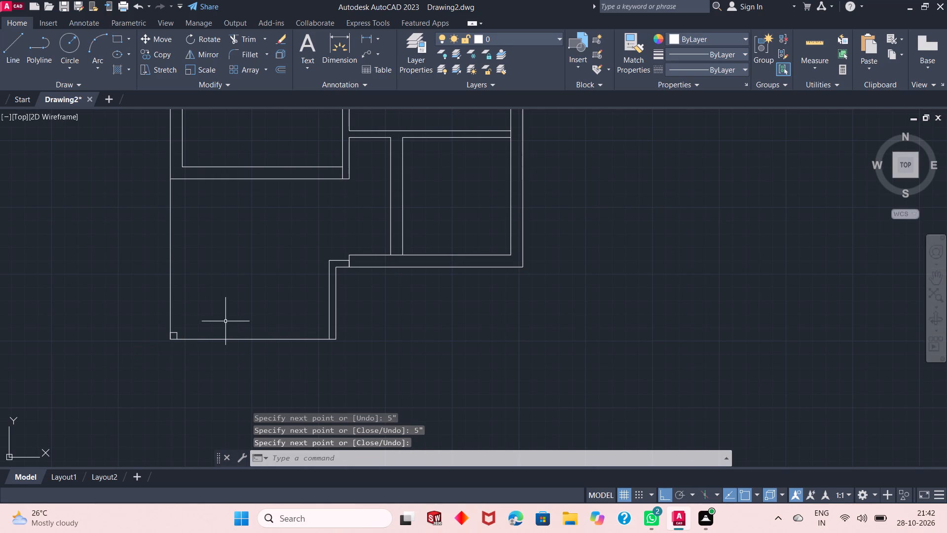
# Draw the extension's inner bottom wall line from the 5" square's upper-right corner across to the stub's inner line.
pyautogui.keyDown('ctrl'); pyautogui.scroll(2, 225, 321); pyautogui.keyUp('ctrl')
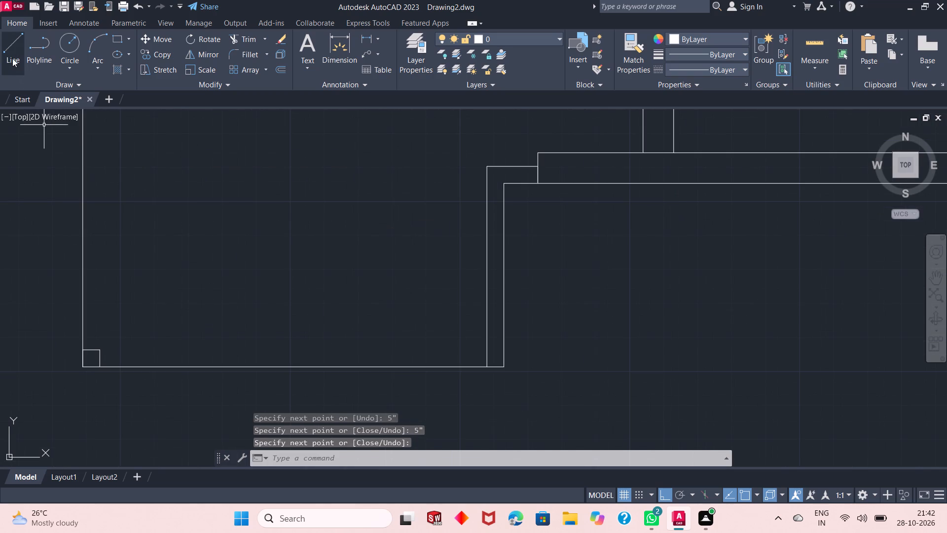
pyautogui.click(13, 58)
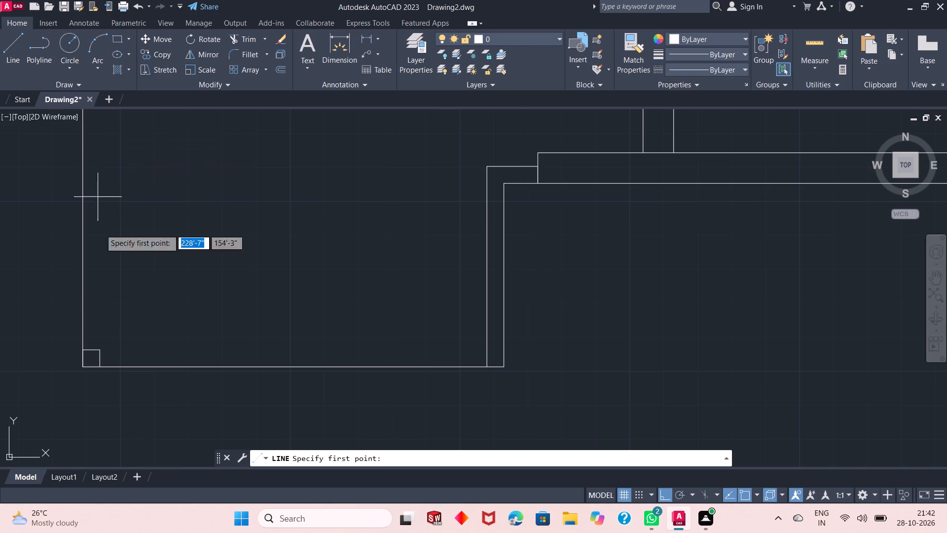
pyautogui.click(100, 351)
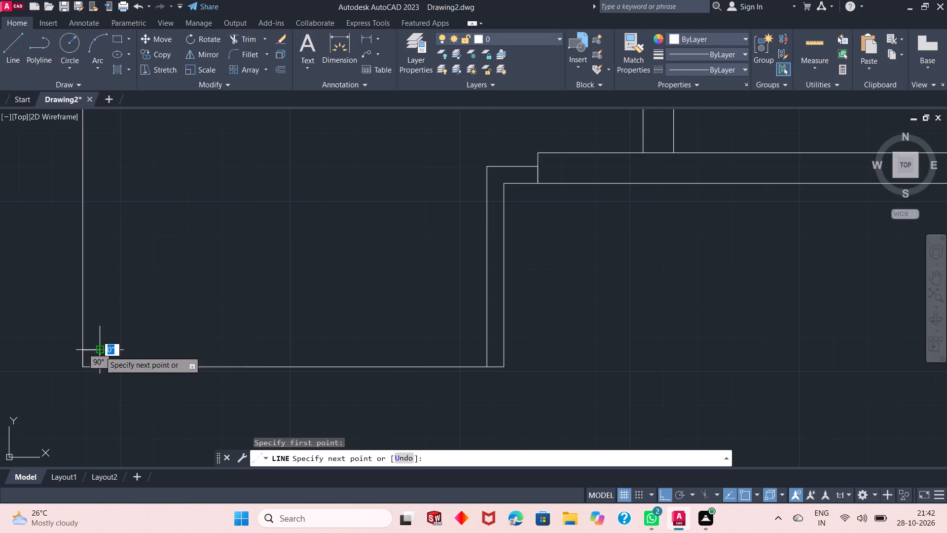
pyautogui.click(486, 352)
pyautogui.press('Return')
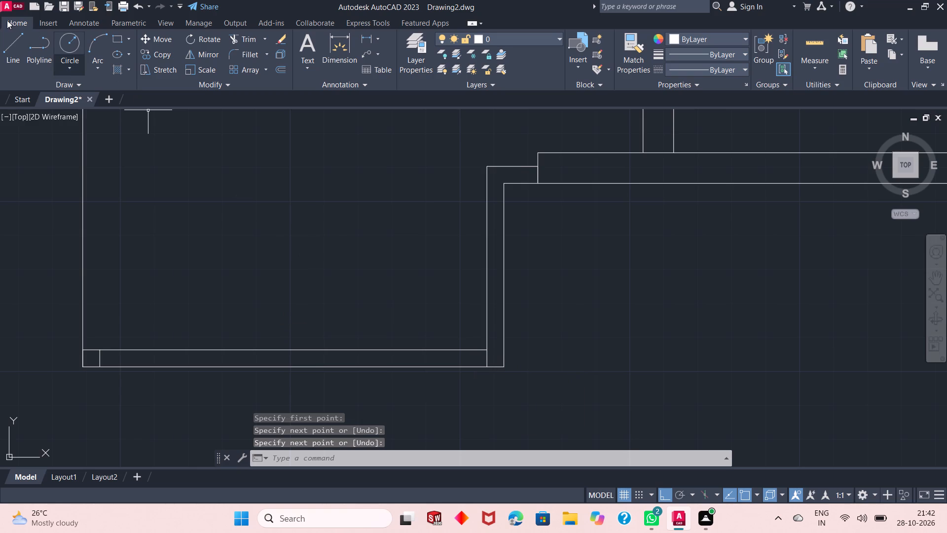
# Draw a short vertical line across the extension's bottom wall, just left of the stub.
pyautogui.click(19, 39)
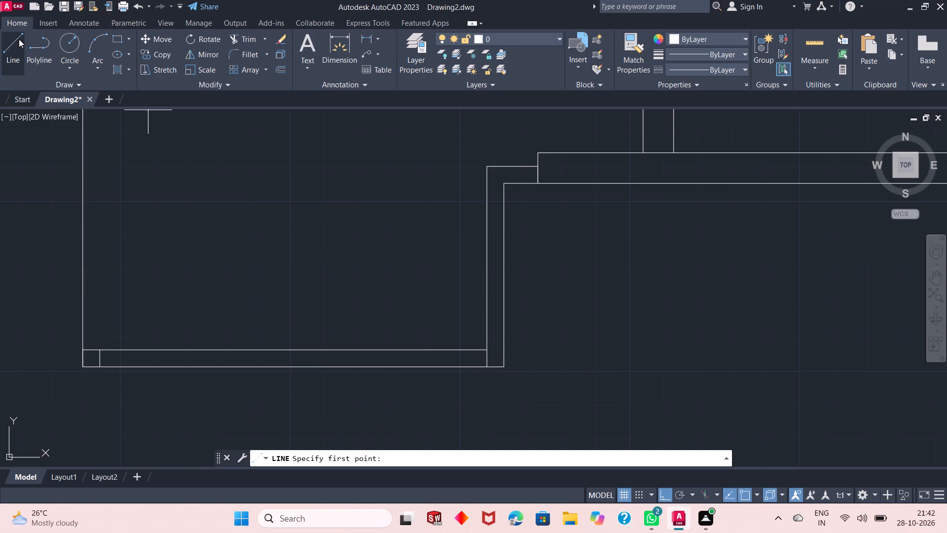
pyautogui.click(467, 349)
pyautogui.click(469, 371)
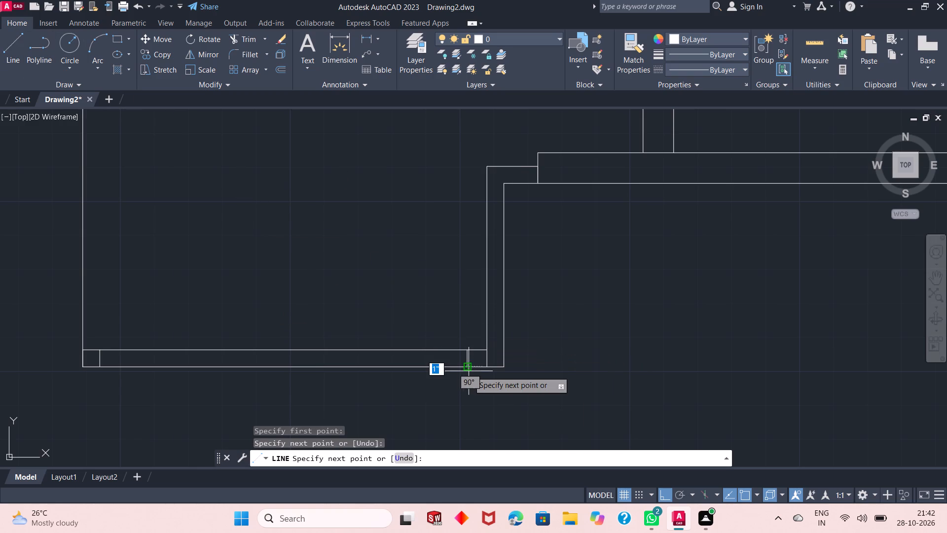
pyautogui.press('Return')
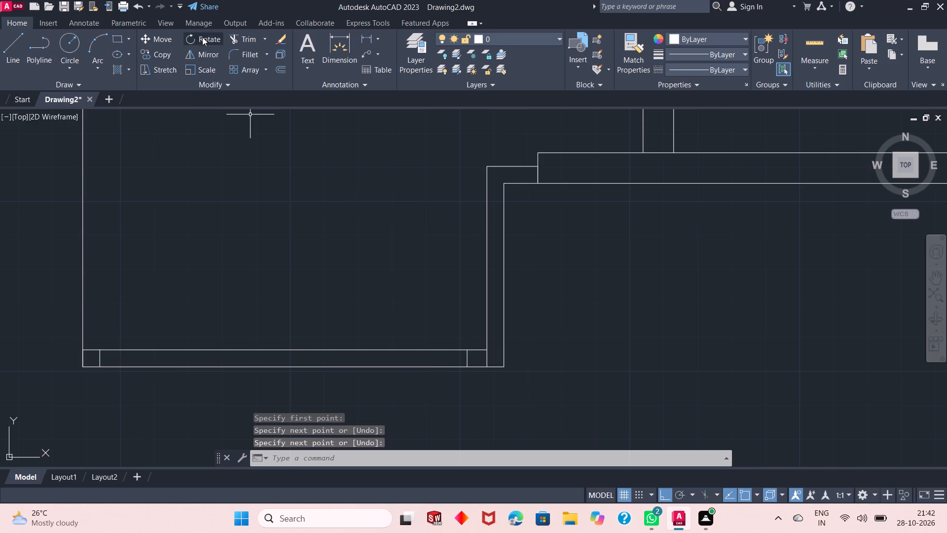
# Trim the piece of the stub's inner line that crosses the extension's bottom wall.
pyautogui.click(238, 44)
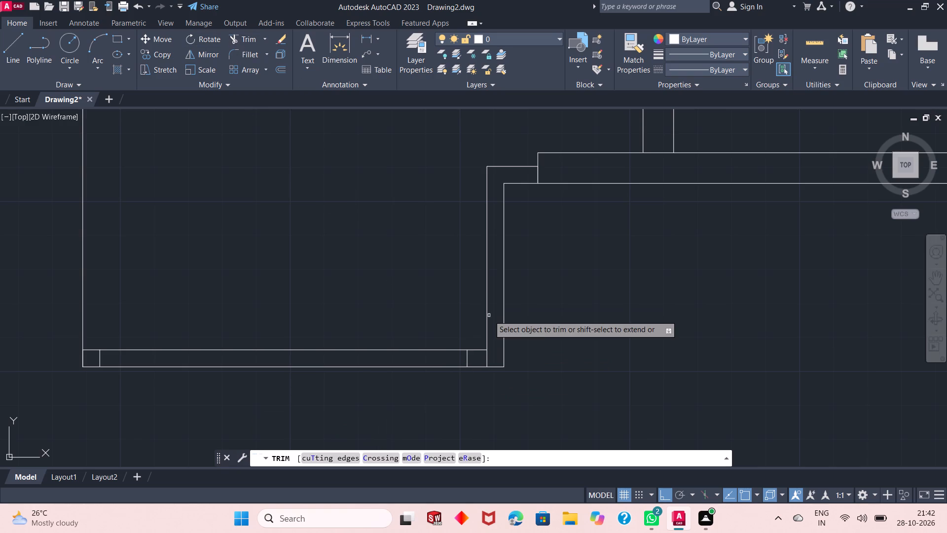
pyautogui.click(493, 351)
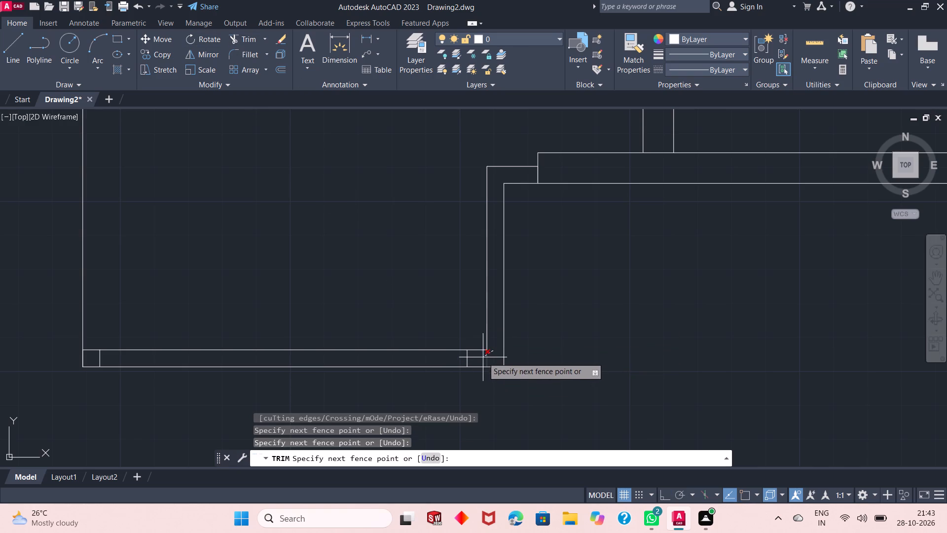
pyautogui.click(483, 357)
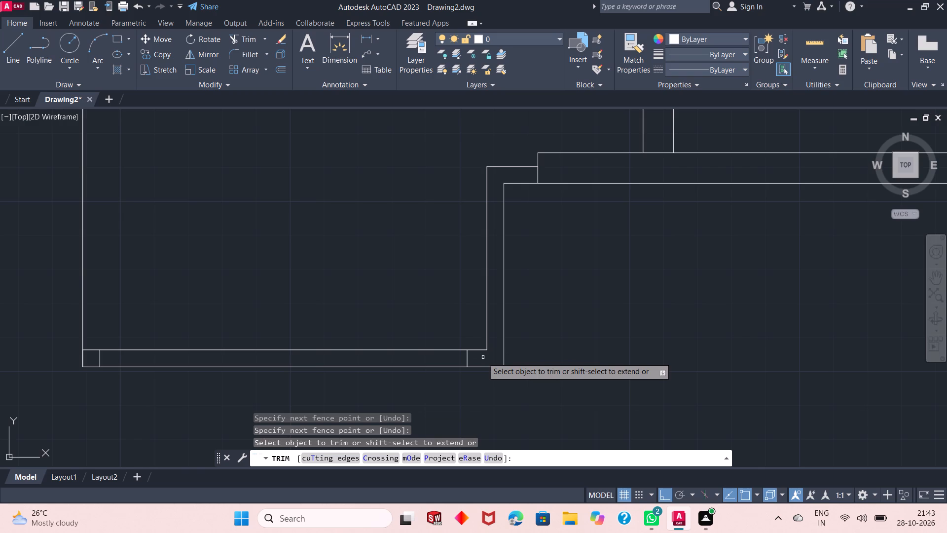
pyautogui.press('Return')
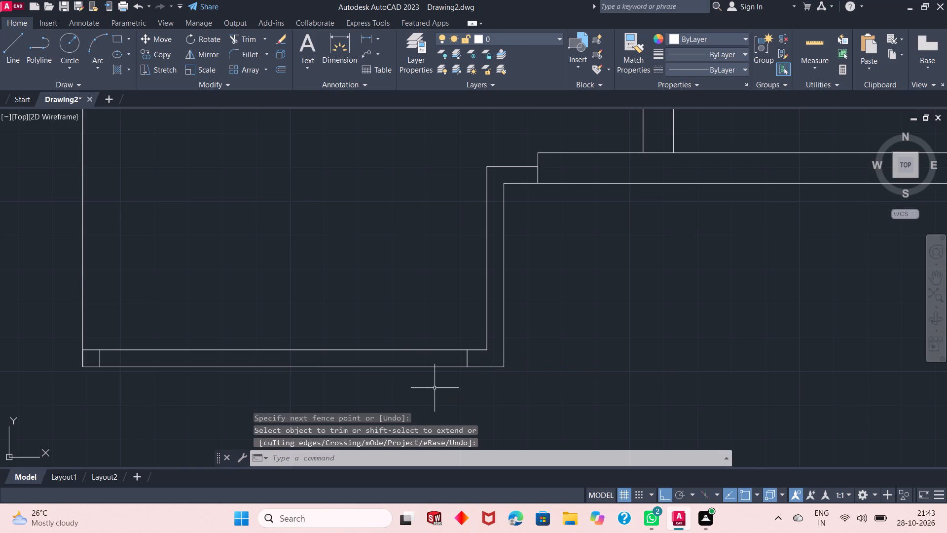
# Create a new layer below Layer3 and set its colour to index 255.
pyautogui.keyDown('ctrl'); pyautogui.scroll(-2, 254, 377); pyautogui.keyUp('ctrl')
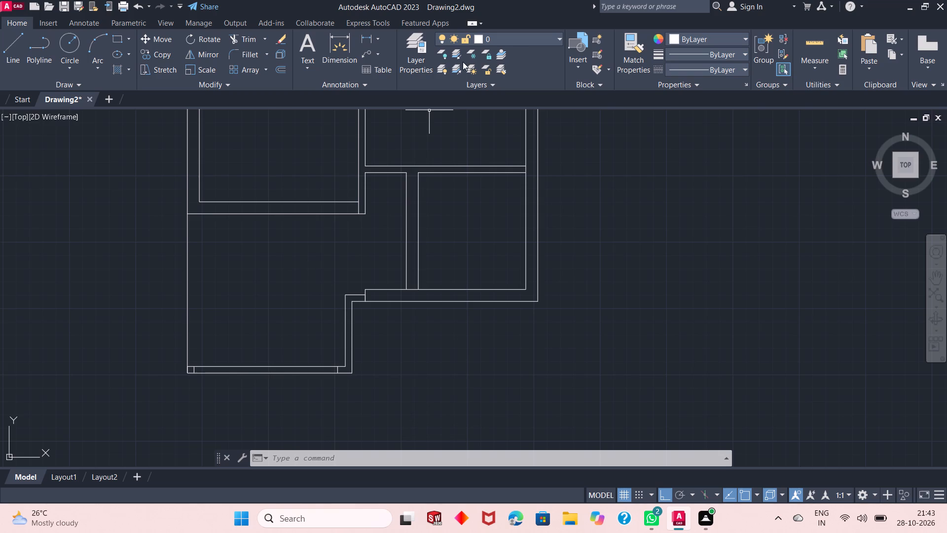
pyautogui.click(416, 54)
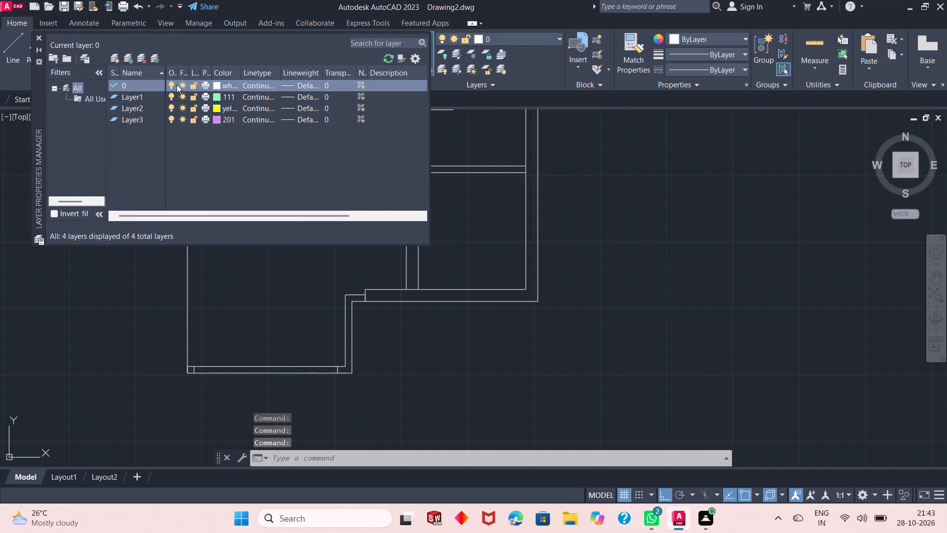
pyautogui.click(142, 119)
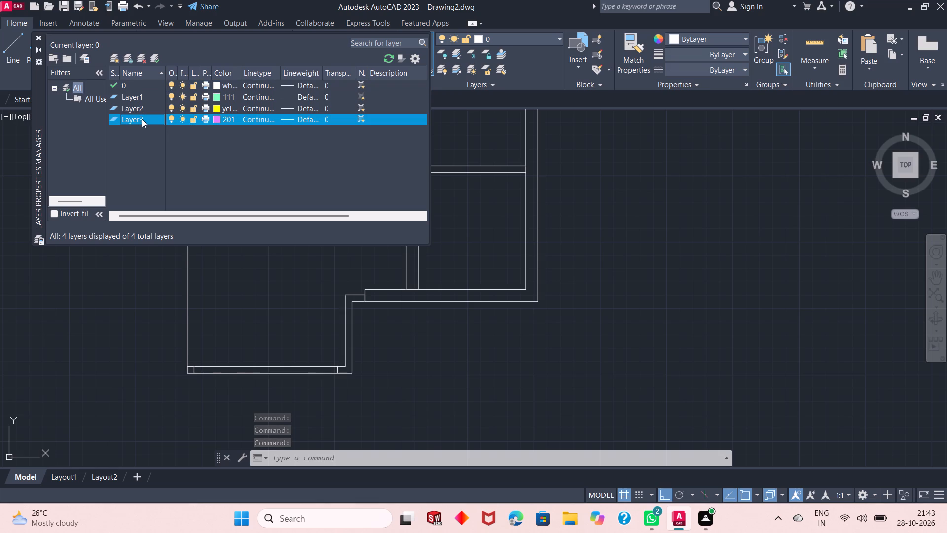
pyautogui.click(114, 64)
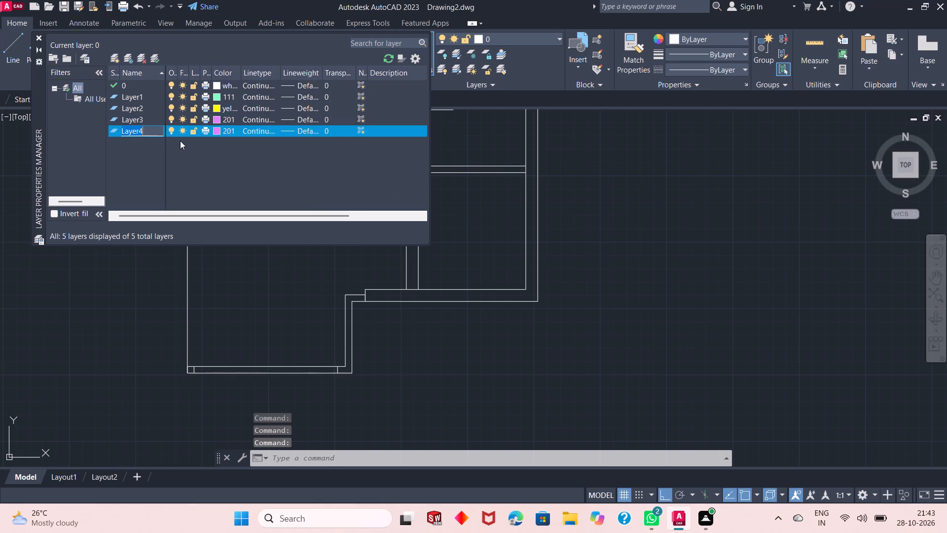
pyautogui.click(214, 132)
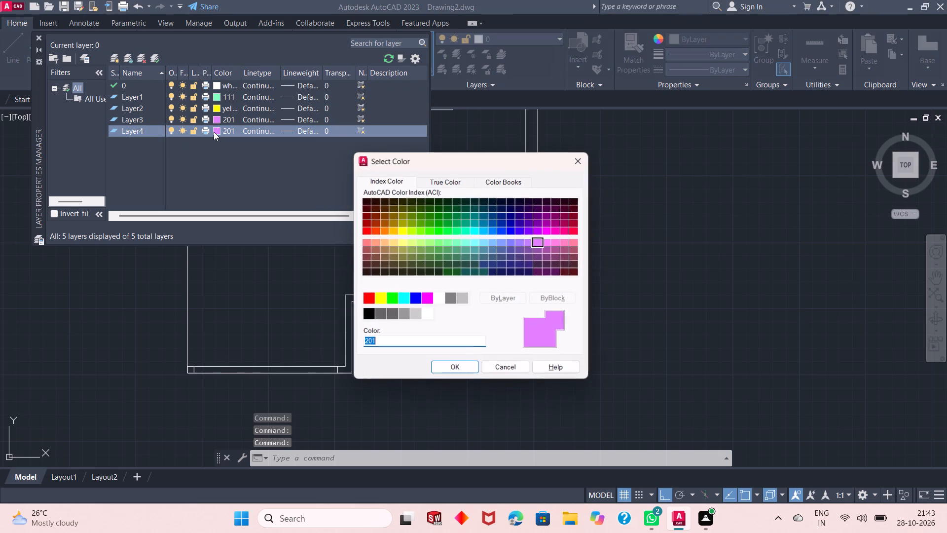
pyautogui.click(427, 309)
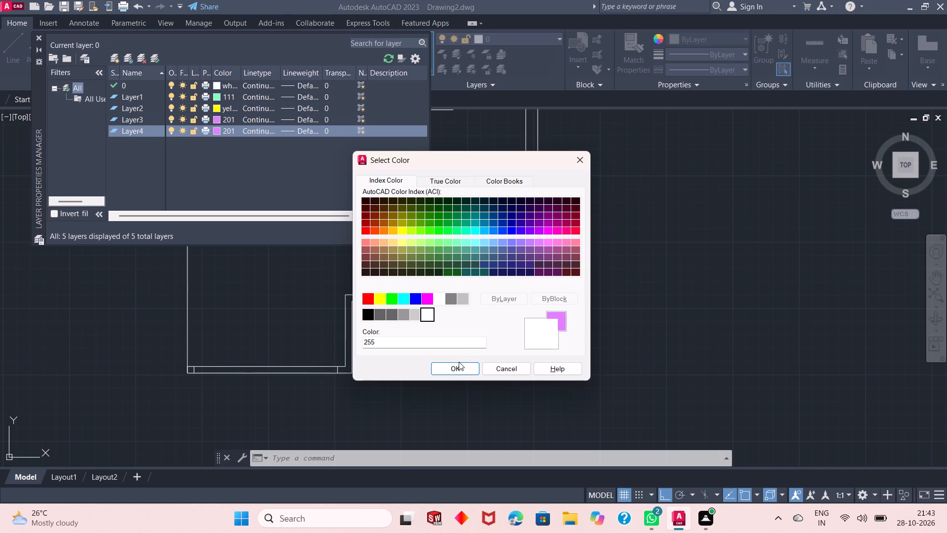
pyautogui.click(452, 370)
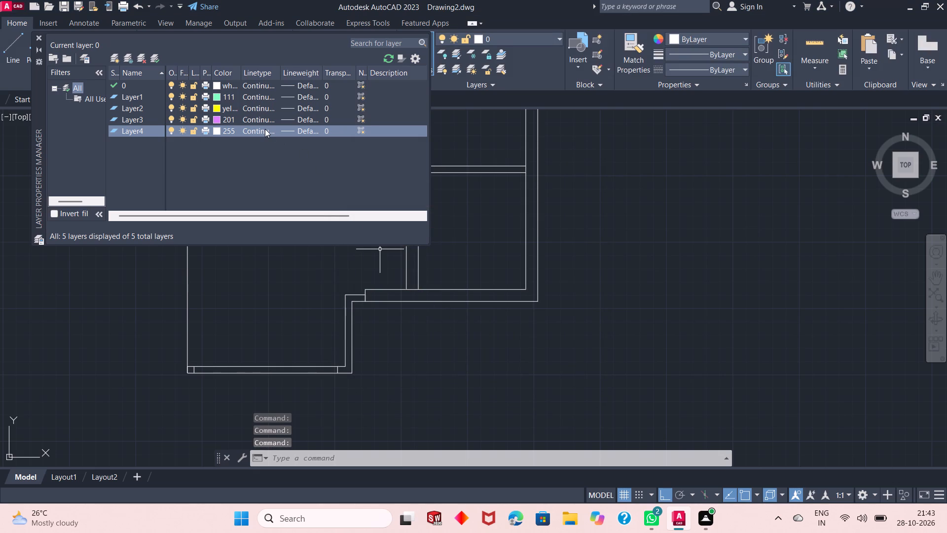
# Load the DASHED2 linetype and assign it to the new colour-255 layer.
pyautogui.click(264, 129)
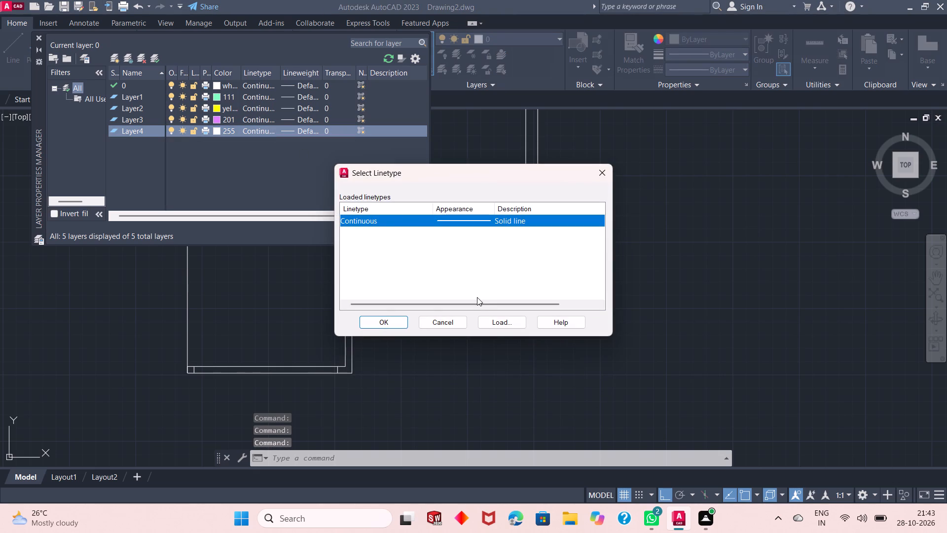
pyautogui.click(496, 324)
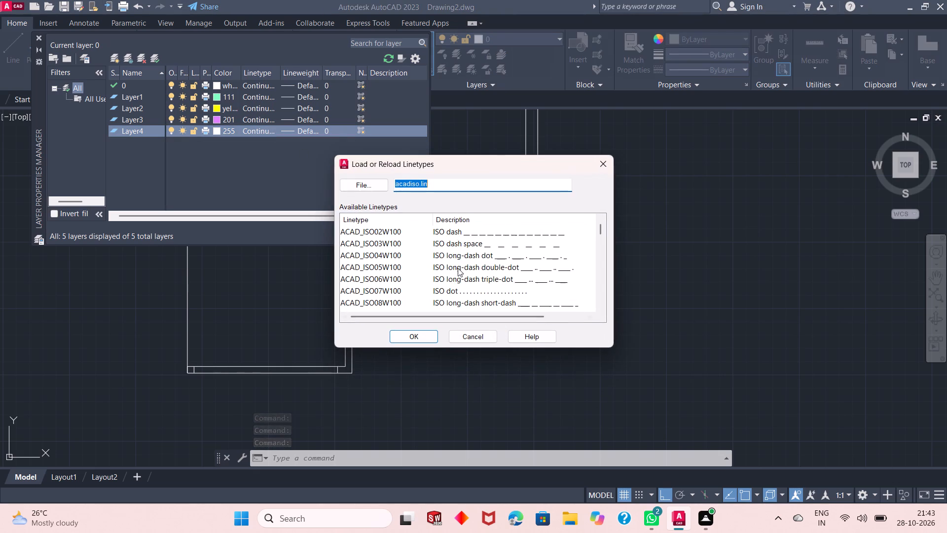
pyautogui.scroll(-1, 469, 251)
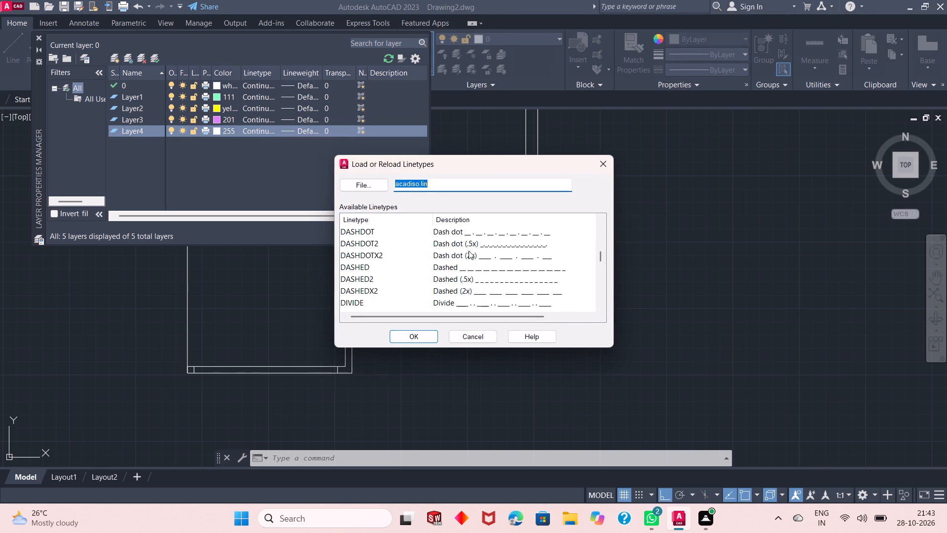
pyautogui.click(461, 278)
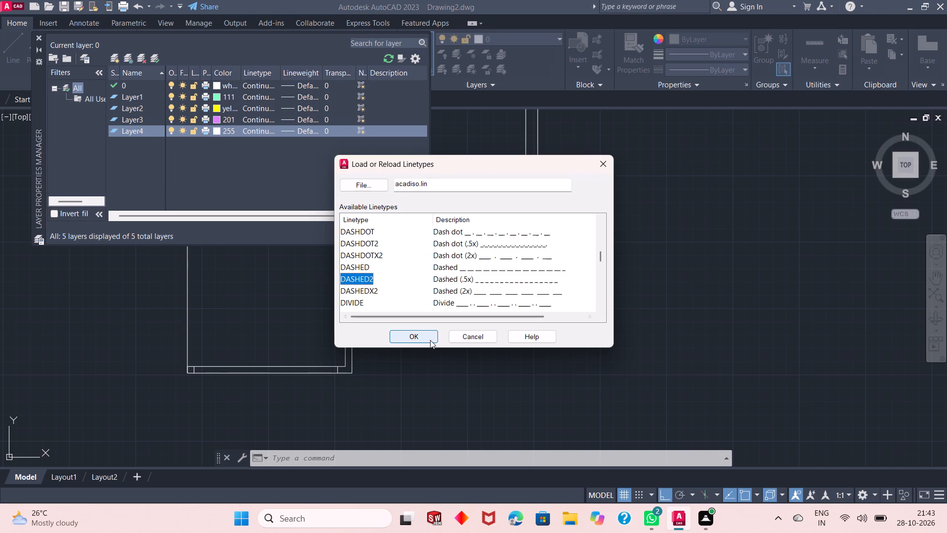
pyautogui.click(430, 340)
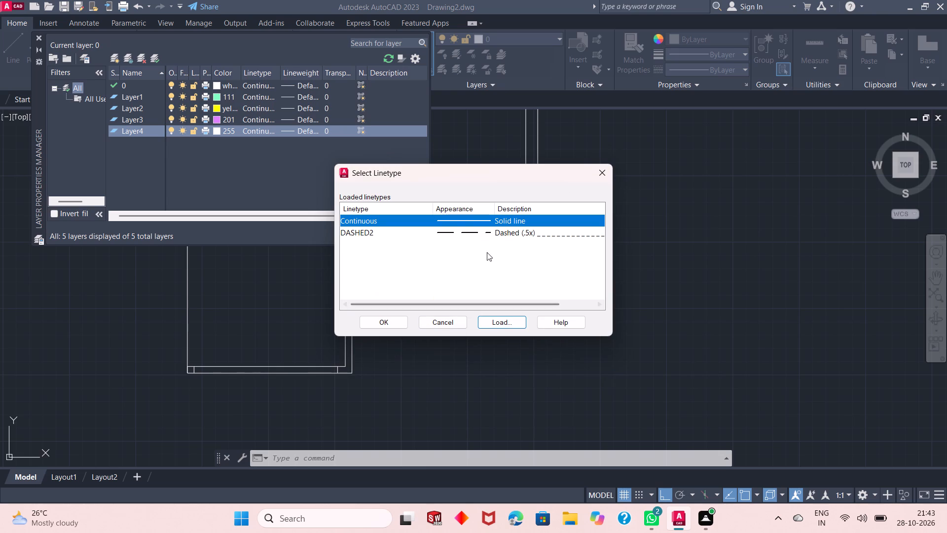
pyautogui.click(509, 238)
pyautogui.click(477, 229)
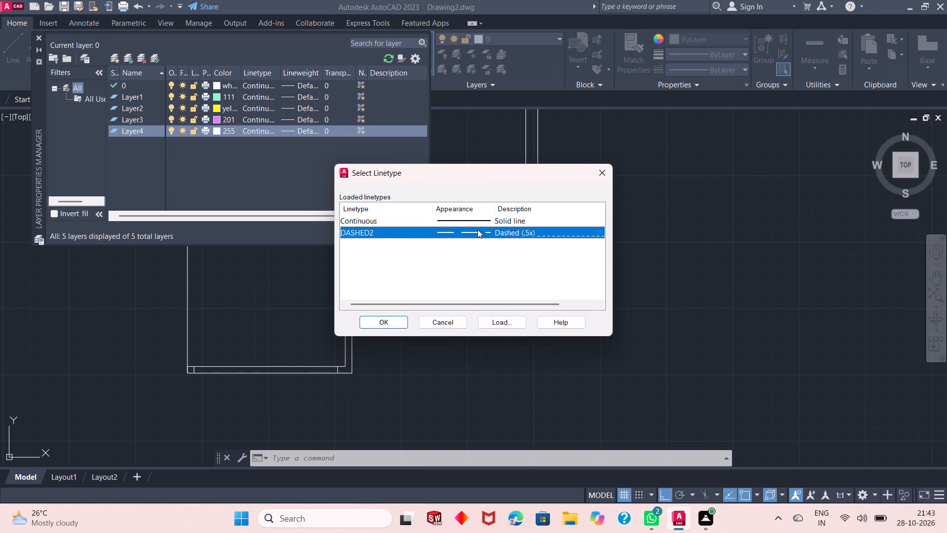
pyautogui.click(390, 321)
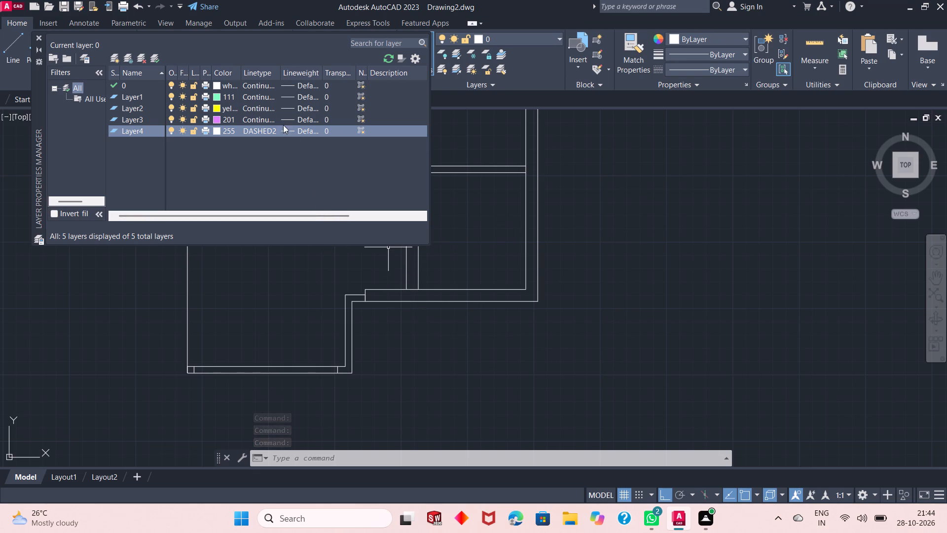
# Make the new dashed layer current and close the layer manager.
pyautogui.click(157, 56)
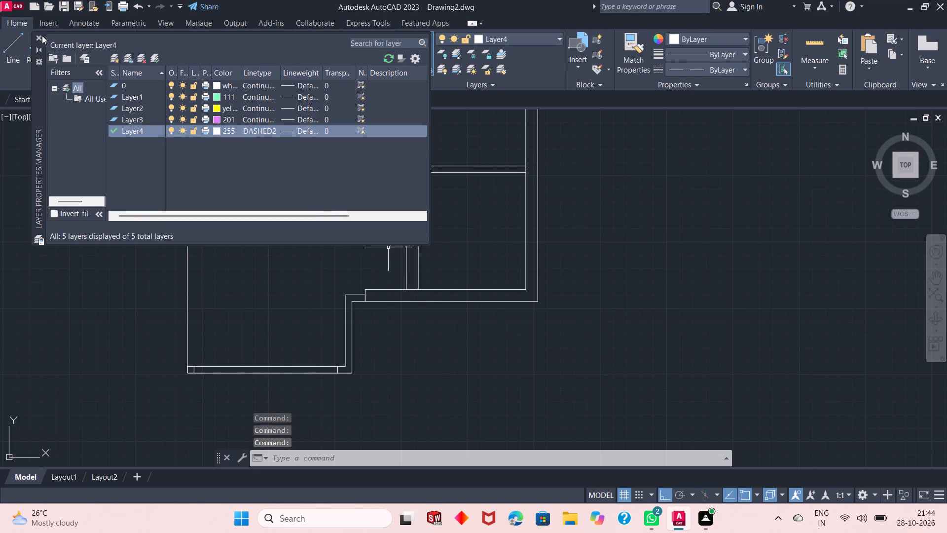
pyautogui.click(40, 37)
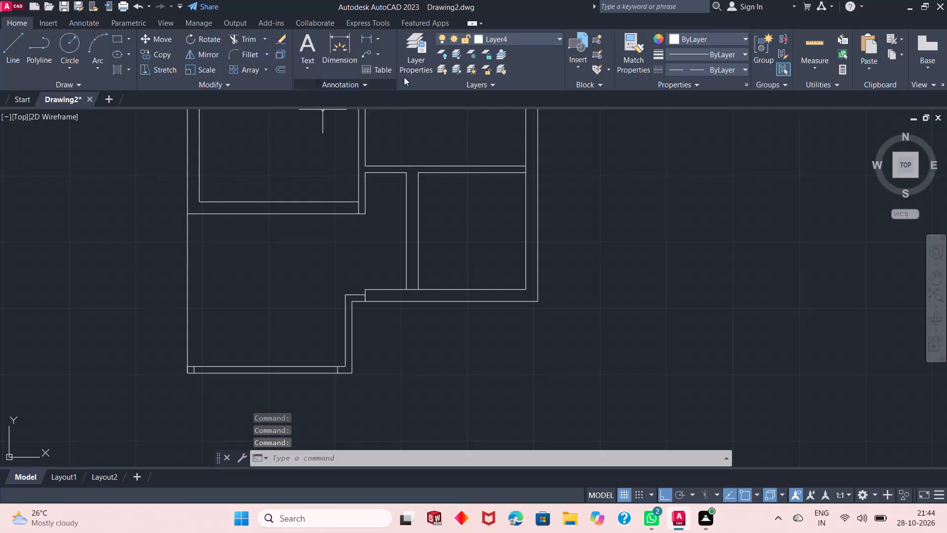
# Draw a dashed vertical line about 9'-7" long from the 5" corner square's upper-right corner up to the room's bottom wall line above.
pyautogui.click(17, 51)
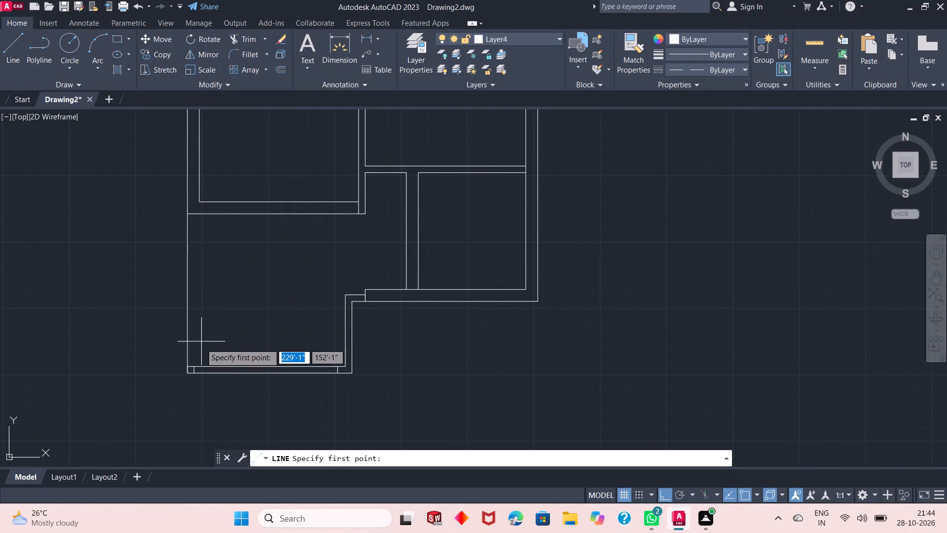
pyautogui.click(193, 362)
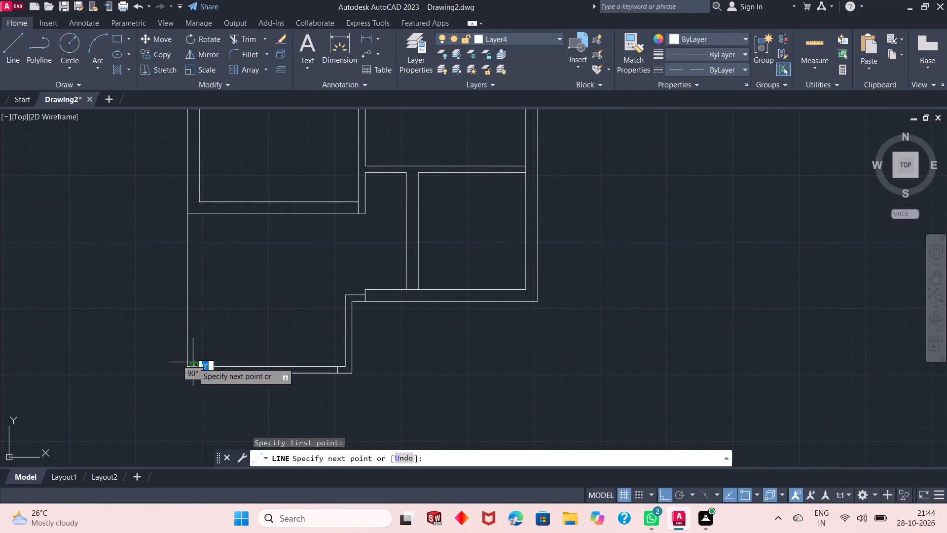
pyautogui.click(193, 216)
pyautogui.press('space')
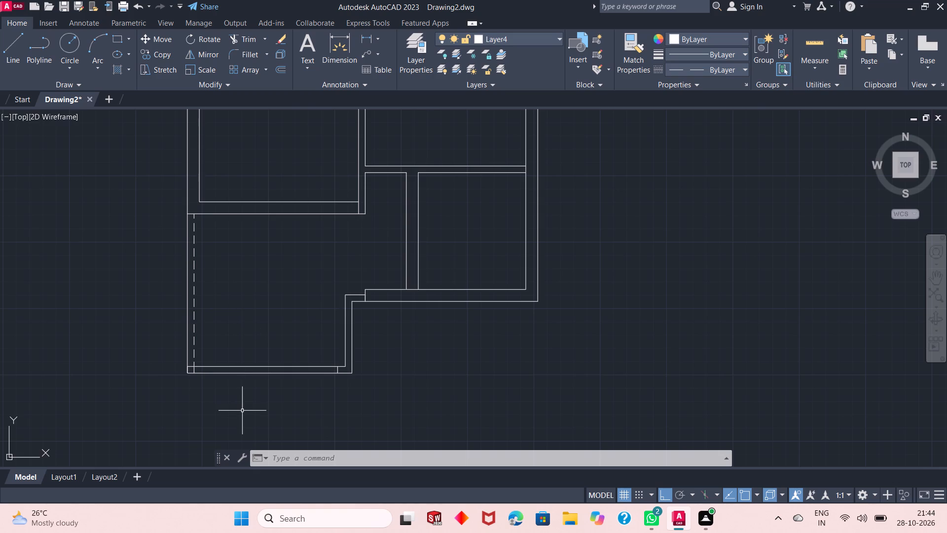
# Trim the piece of the bottom wall's inner line between the two lines of the lower-right room's vertical partition.
pyautogui.keyDown('ctrl'); pyautogui.scroll(-2, 242, 411); pyautogui.keyUp('ctrl')
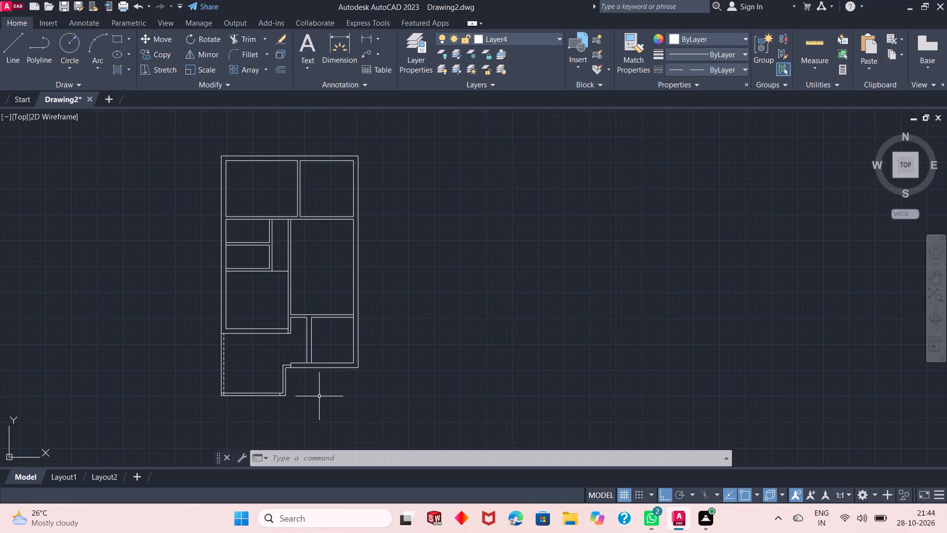
pyautogui.keyDown('ctrl'); pyautogui.scroll(1, 307, 359); pyautogui.keyUp('ctrl')
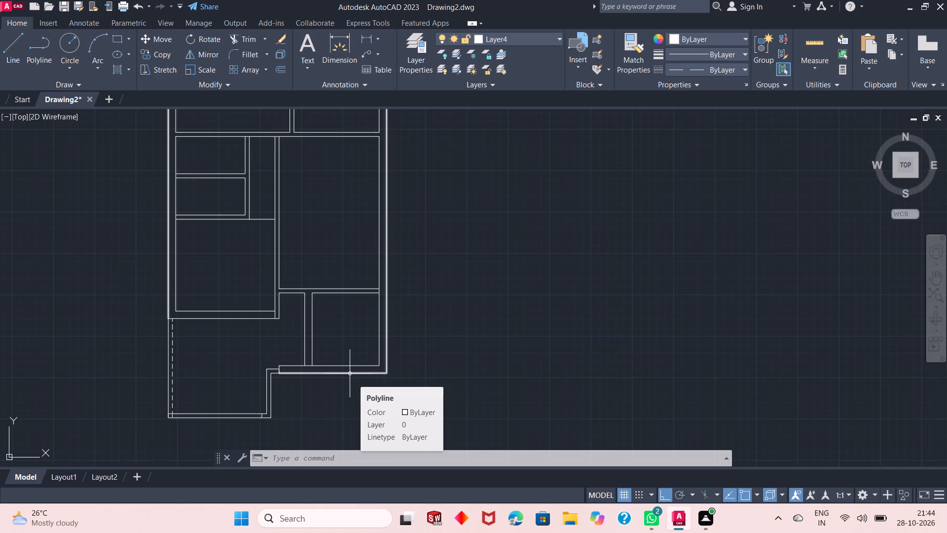
pyautogui.click(239, 39)
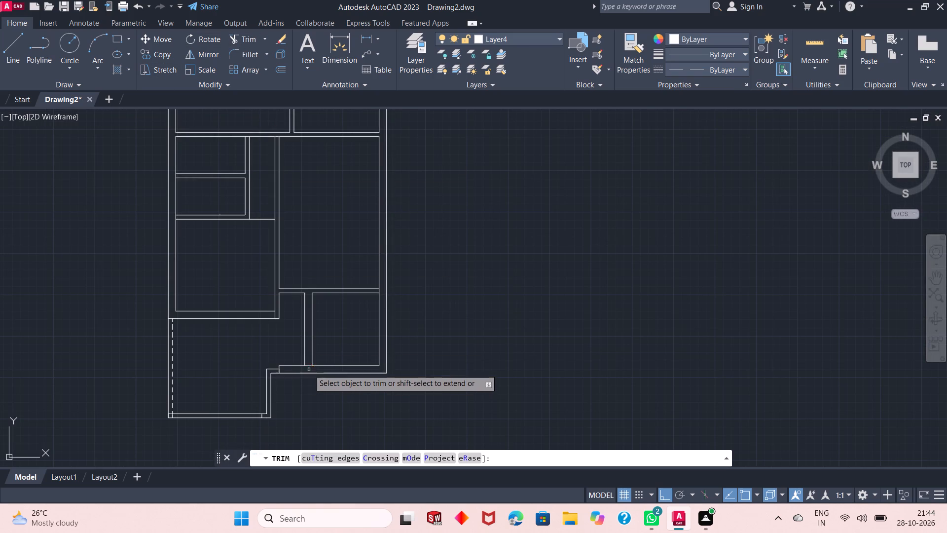
pyautogui.click(309, 367)
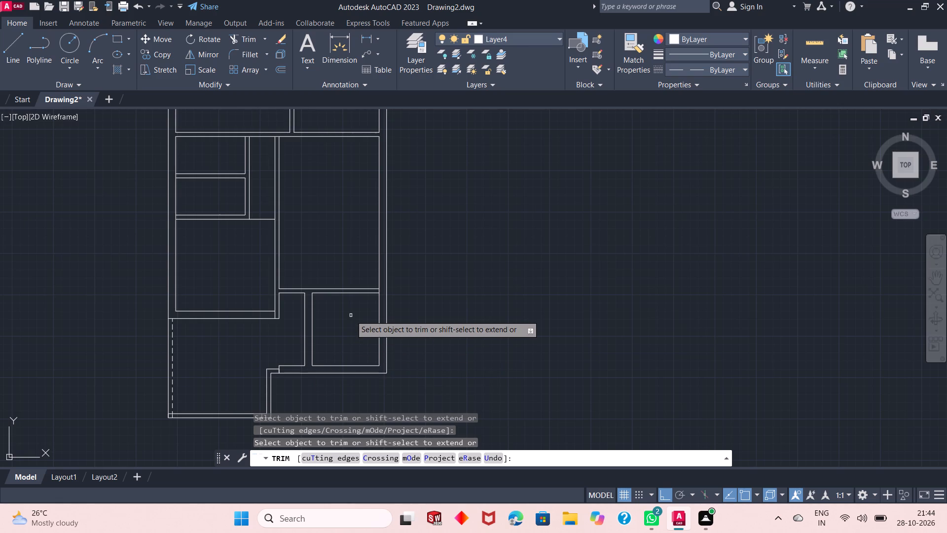
pyautogui.press('space')
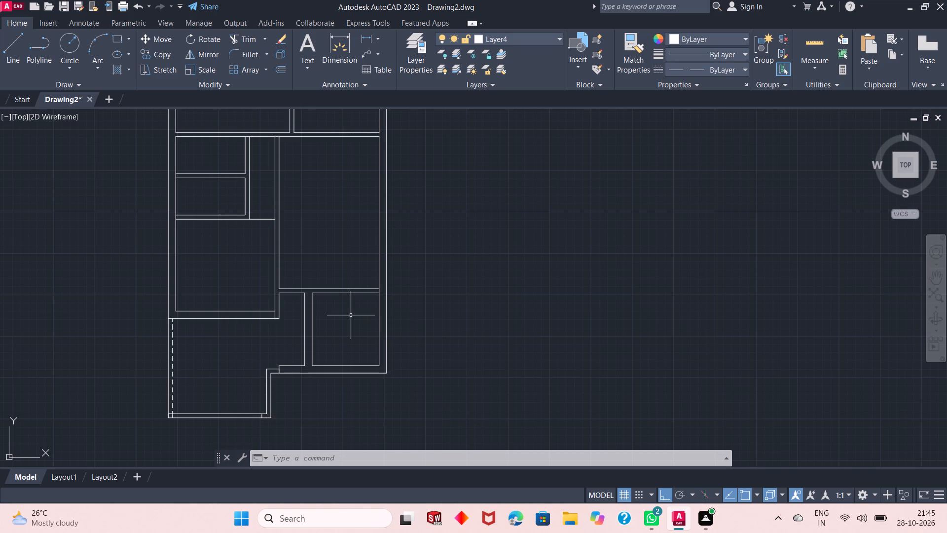
# Draw a 5" vertical line across the lower-right room's top wall, starting from the midpoint of its upper line.
pyautogui.click(15, 54)
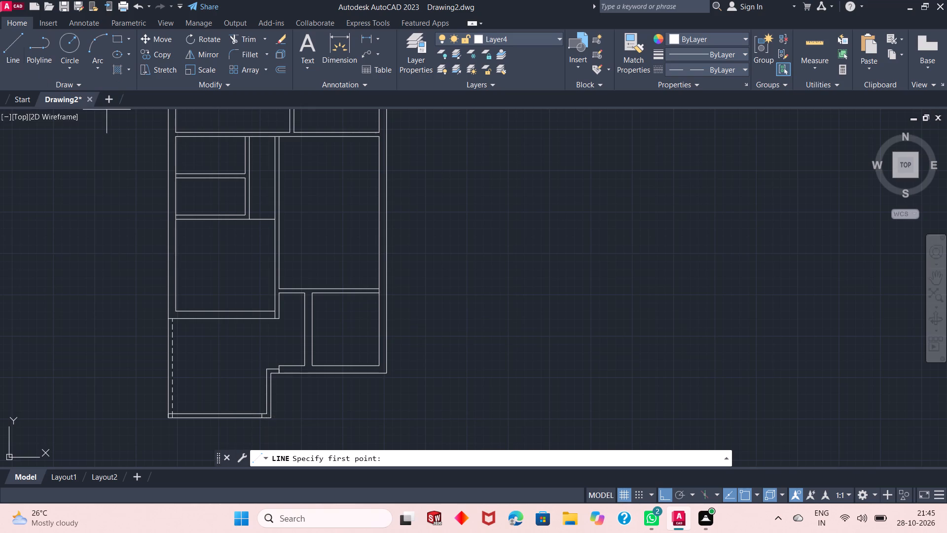
pyautogui.keyDown('ctrl'); pyautogui.scroll(3, 325, 283); pyautogui.keyUp('ctrl')
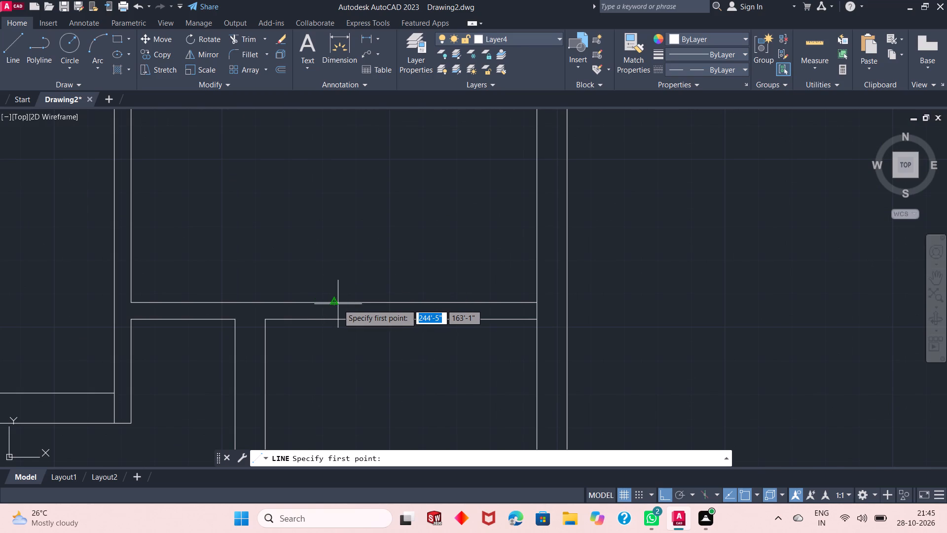
pyautogui.click(338, 304)
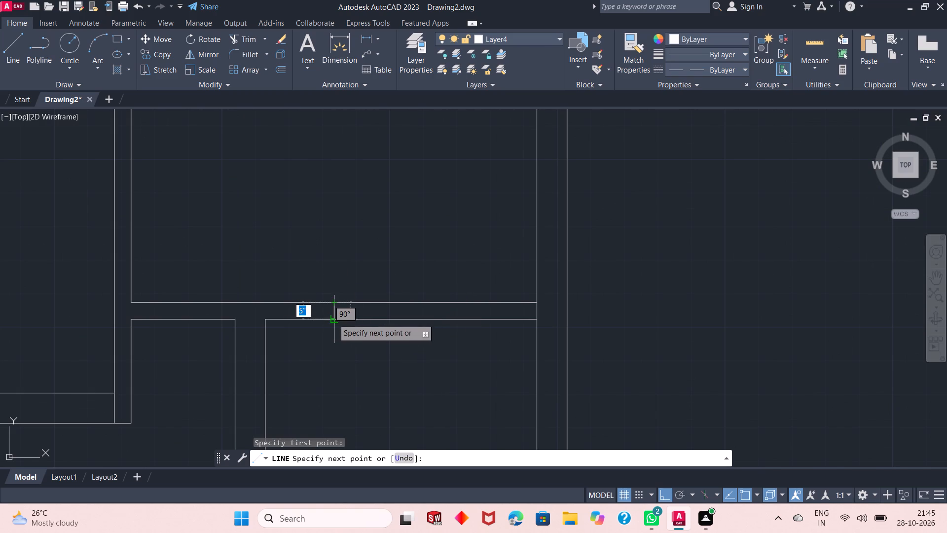
pyautogui.click(333, 319)
pyautogui.press('space')
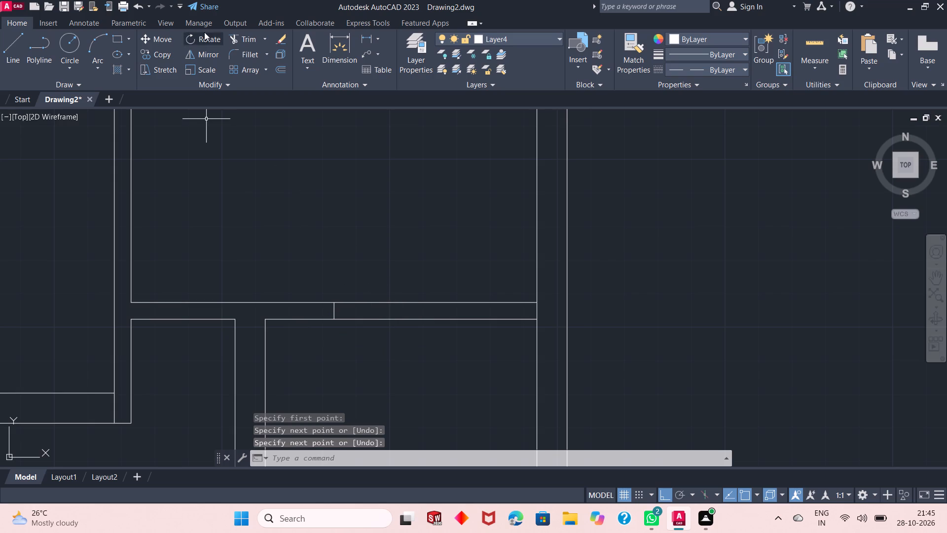
# Trim both lines of the lower-right room's top wall between the 5" cross line and the right outer wall.
pyautogui.click(237, 42)
pyautogui.click(387, 262)
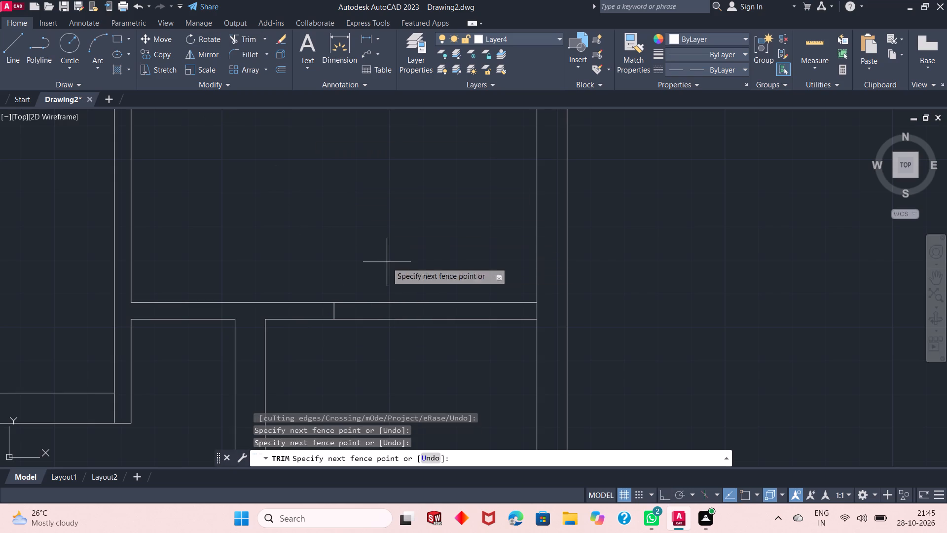
pyautogui.click(421, 391)
pyautogui.press('Return')
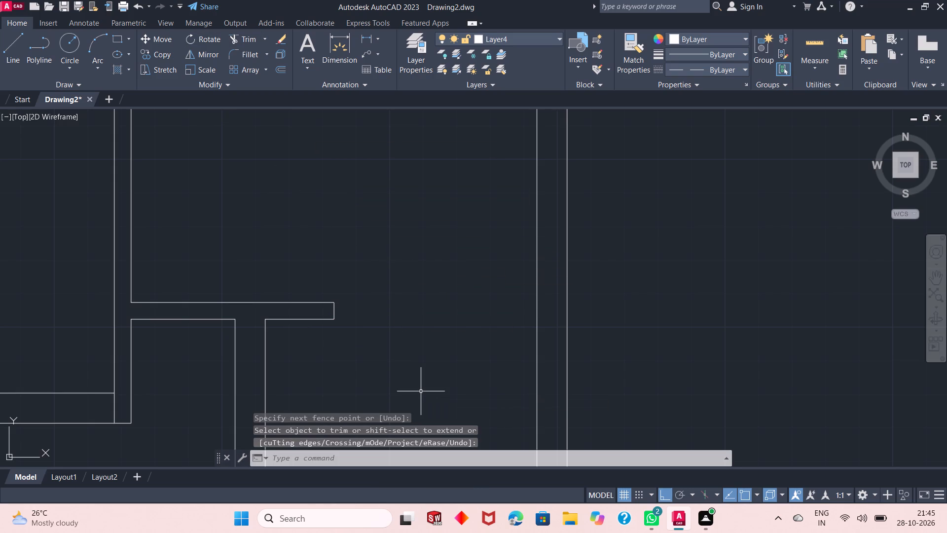
# Draw a 9" horizontal line across the lower-right room's vertical partition, a little above the bottom wall.
pyautogui.keyDown('ctrl'); pyautogui.scroll(-3, 421, 373); pyautogui.keyUp('ctrl')
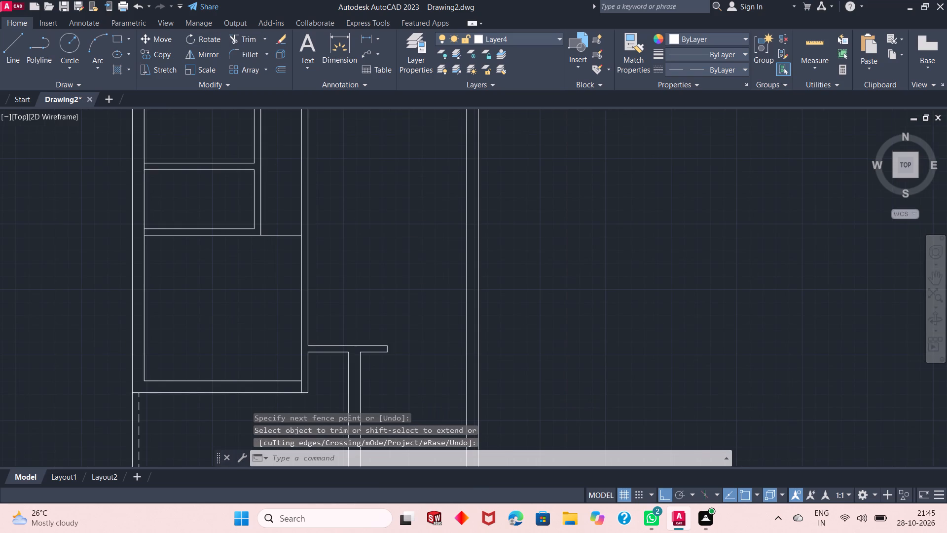
pyautogui.keyDown('ctrl'); pyautogui.scroll(-1, 373, 324); pyautogui.keyUp('ctrl')
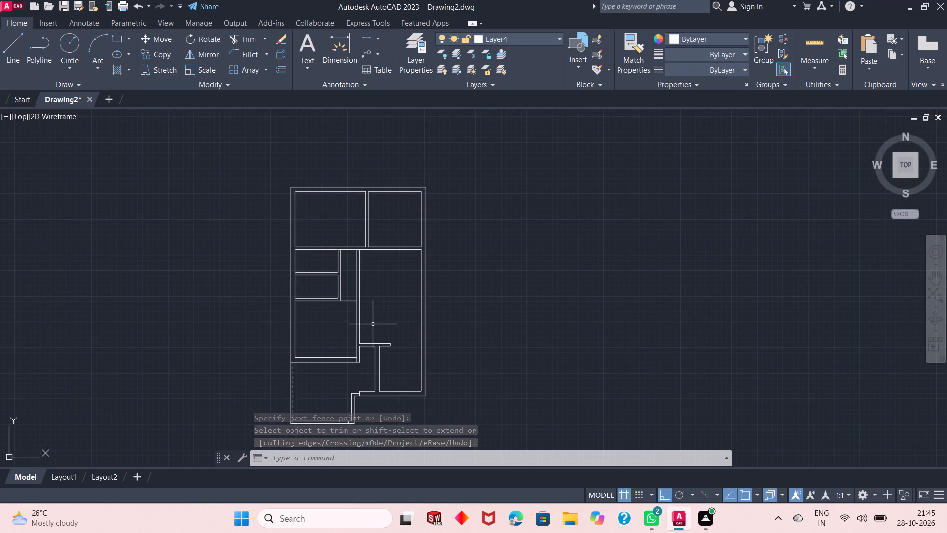
pyautogui.keyDown('ctrl'); pyautogui.scroll(2, 399, 370); pyautogui.keyUp('ctrl')
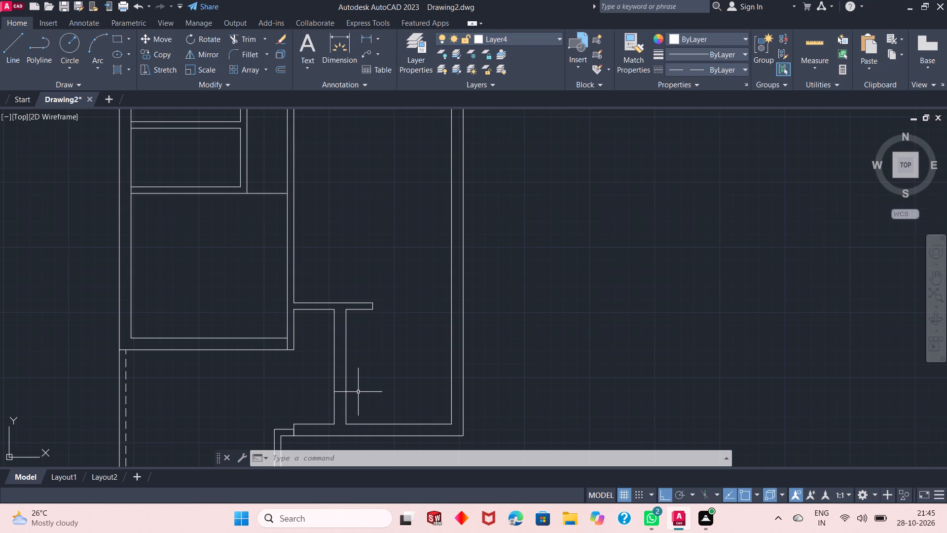
pyautogui.click(0, 45)
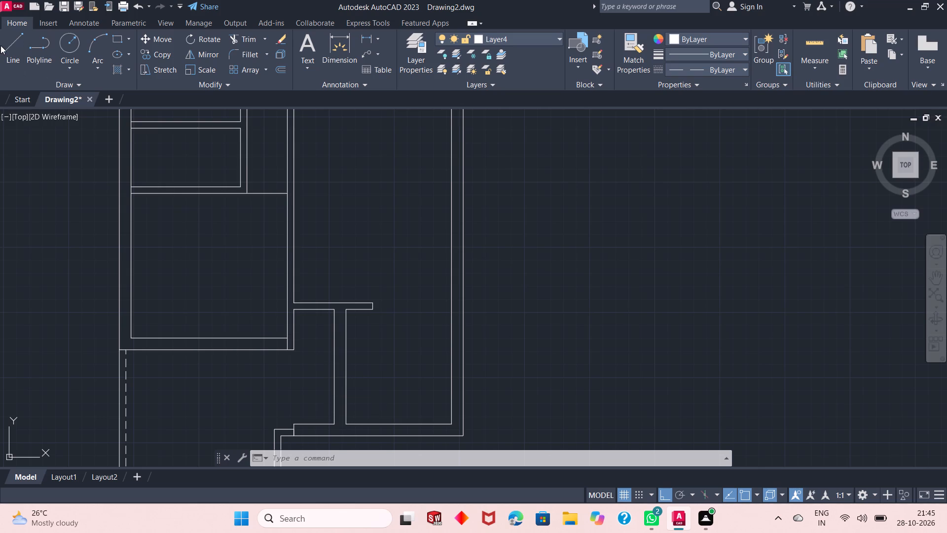
pyautogui.click(8, 47)
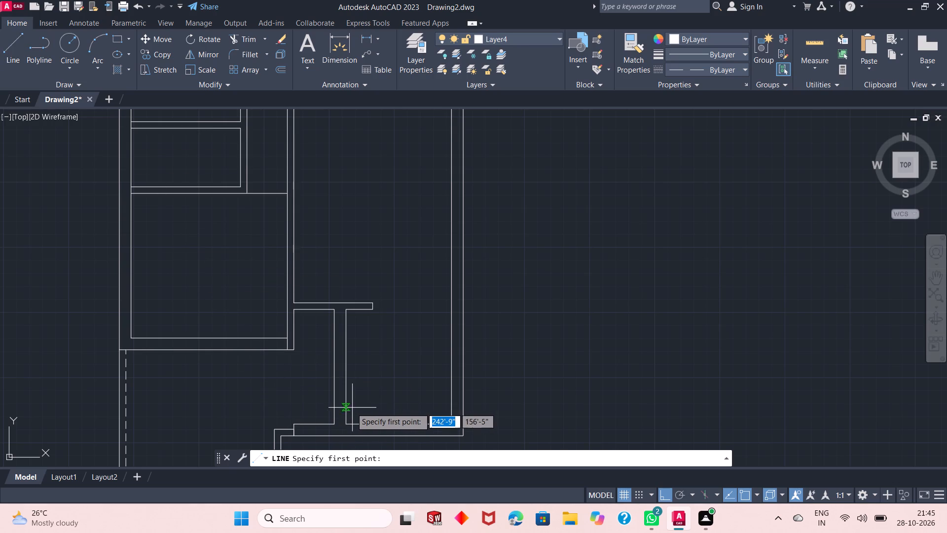
pyautogui.moveTo(332, 404); pyautogui.dragTo(349, 405)
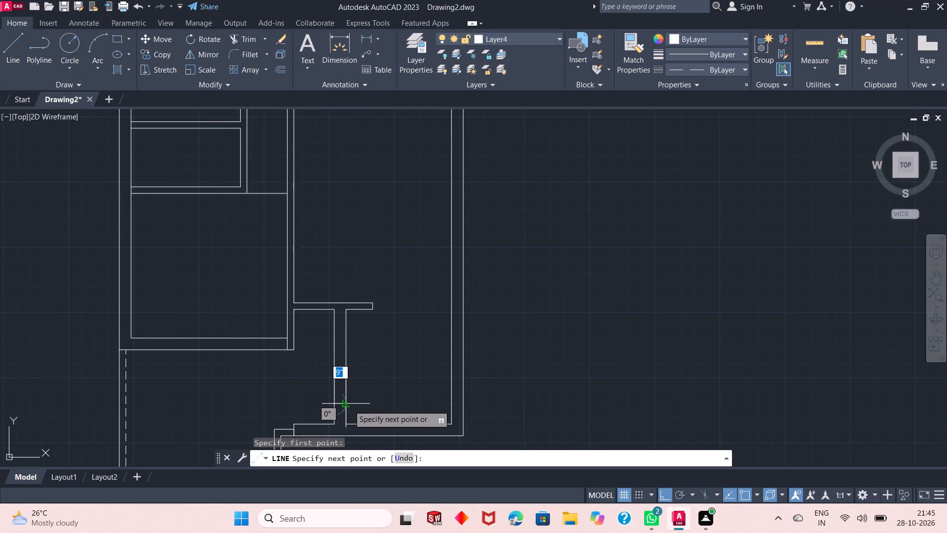
pyautogui.click(349, 405)
pyautogui.press('space')
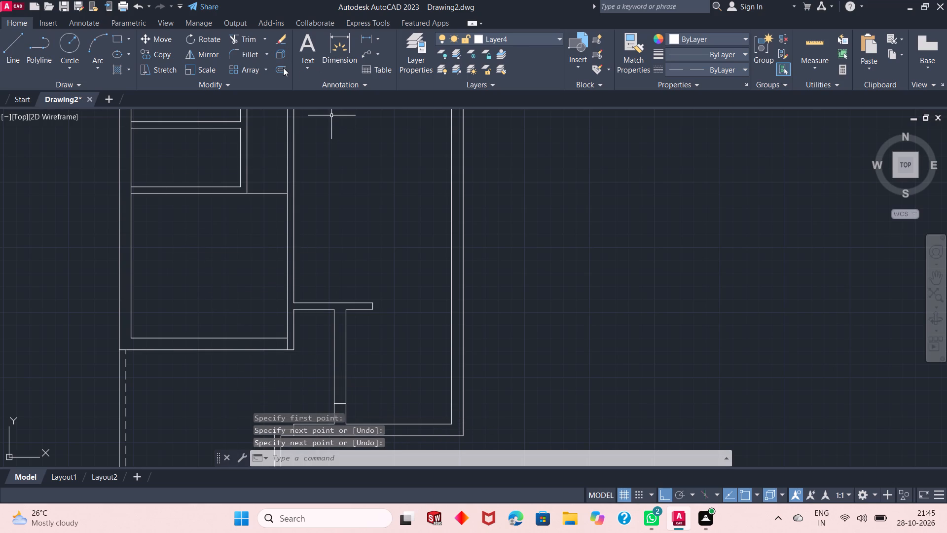
# Offset the 9" cross line upward by about 3'-6" inside the partition, using a through point.
pyautogui.click(284, 68)
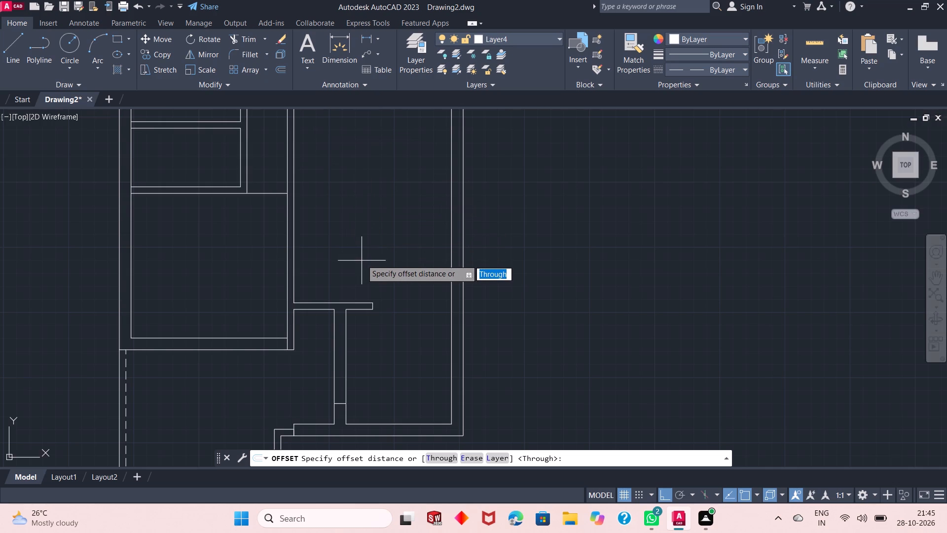
pyautogui.press('space')
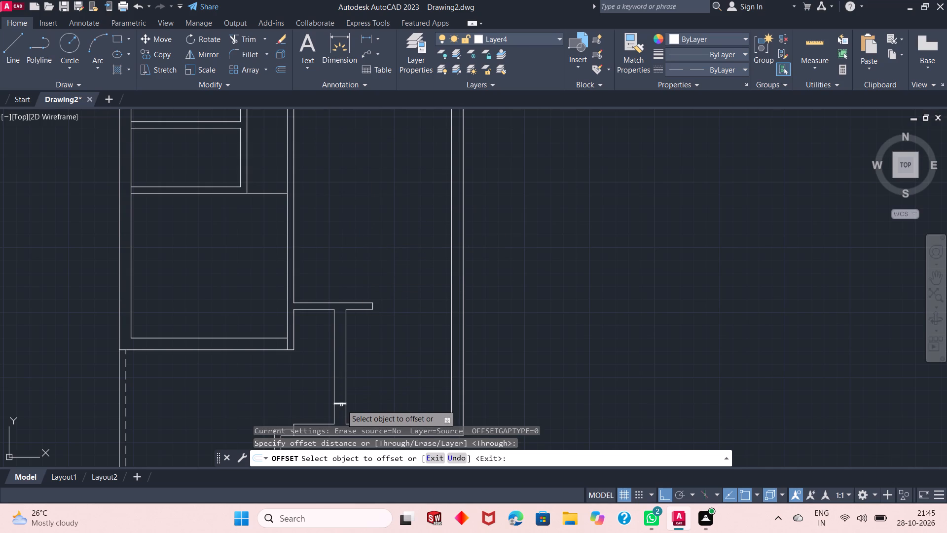
pyautogui.click(341, 405)
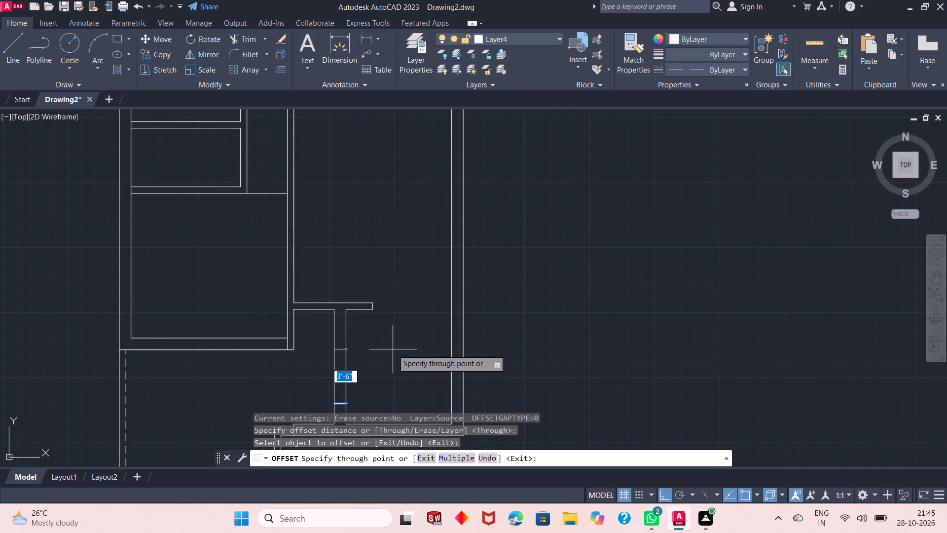
pyautogui.click(393, 349)
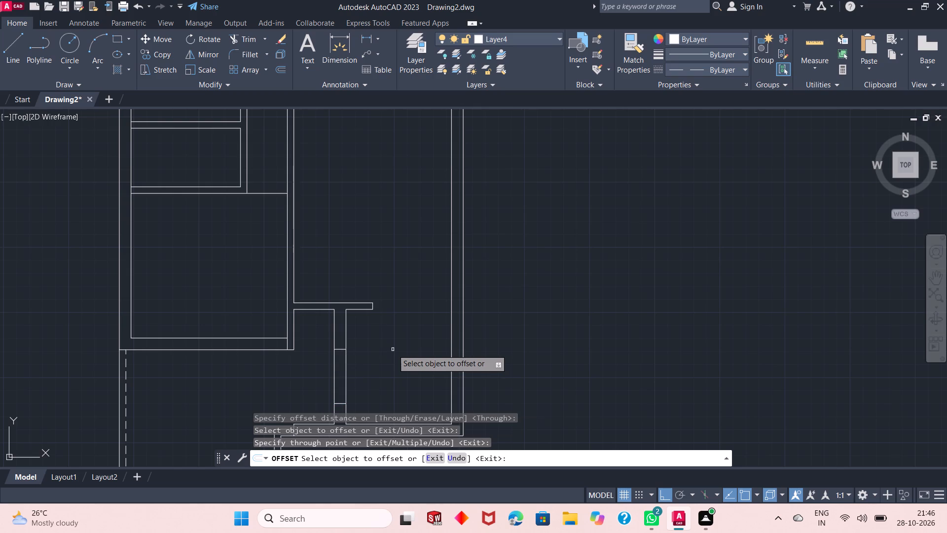
pyautogui.click(345, 378)
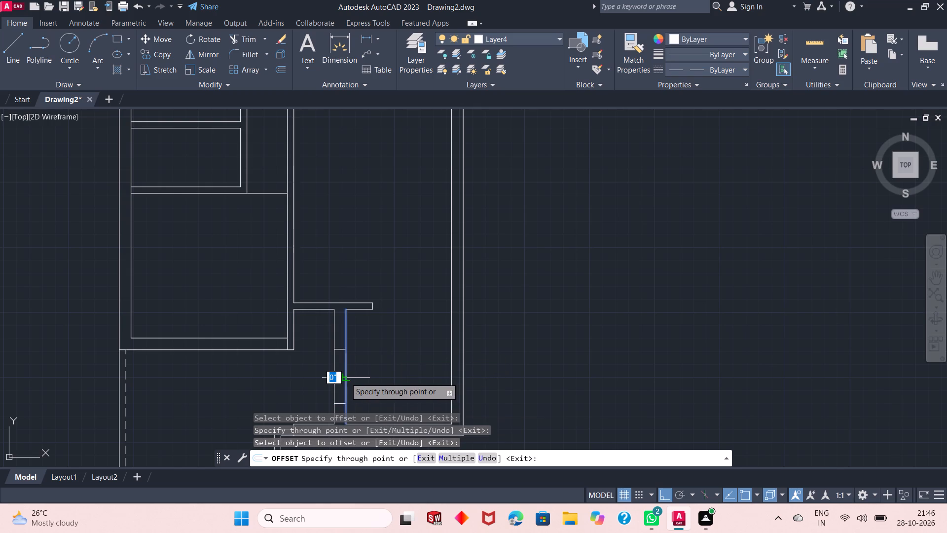
pyautogui.press('Escape')
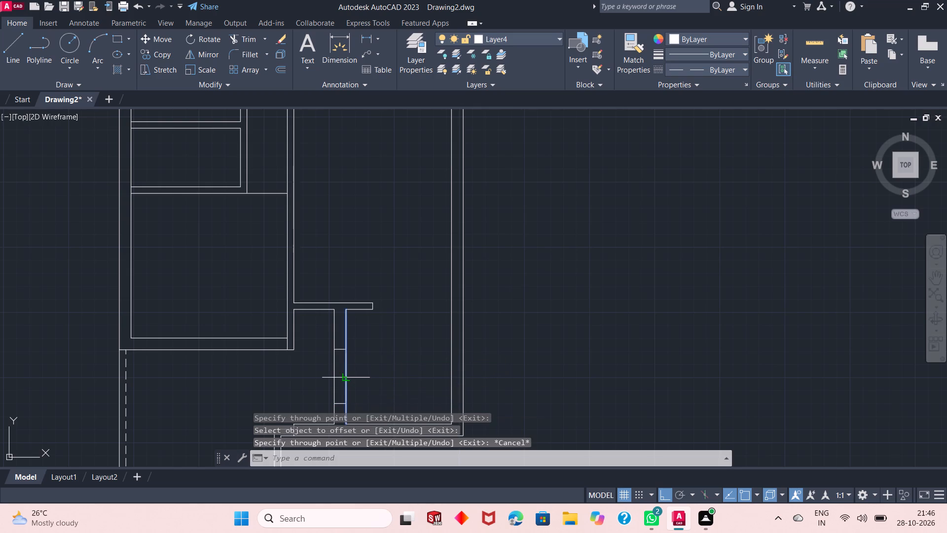
# Trim the right line of the lower-right room's vertical partition between the two 9" cross lines.
pyautogui.click(244, 36)
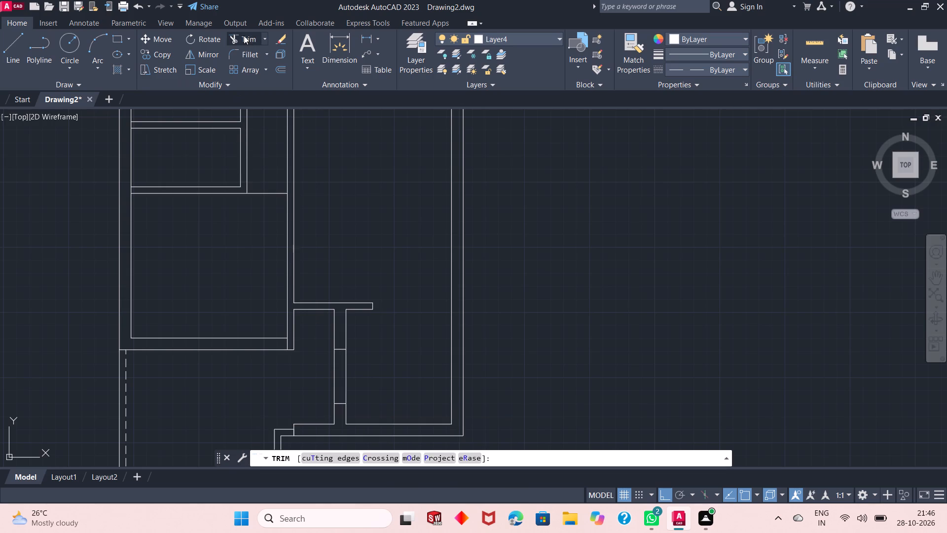
pyautogui.click(342, 369)
pyautogui.click(351, 379)
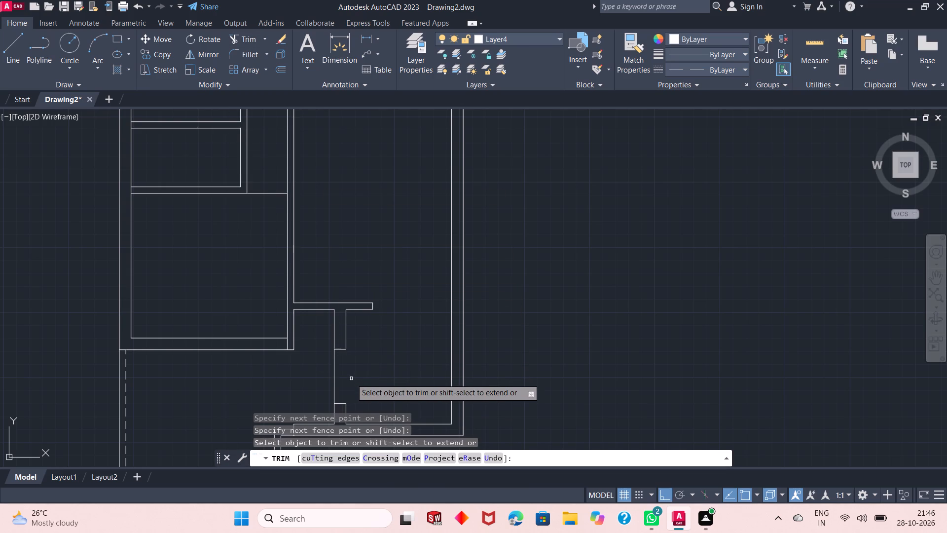
pyautogui.press('space')
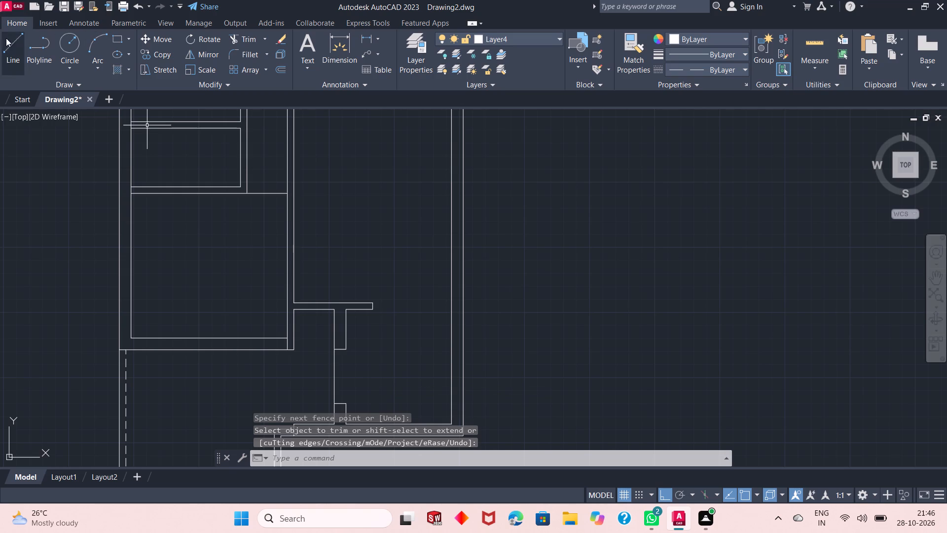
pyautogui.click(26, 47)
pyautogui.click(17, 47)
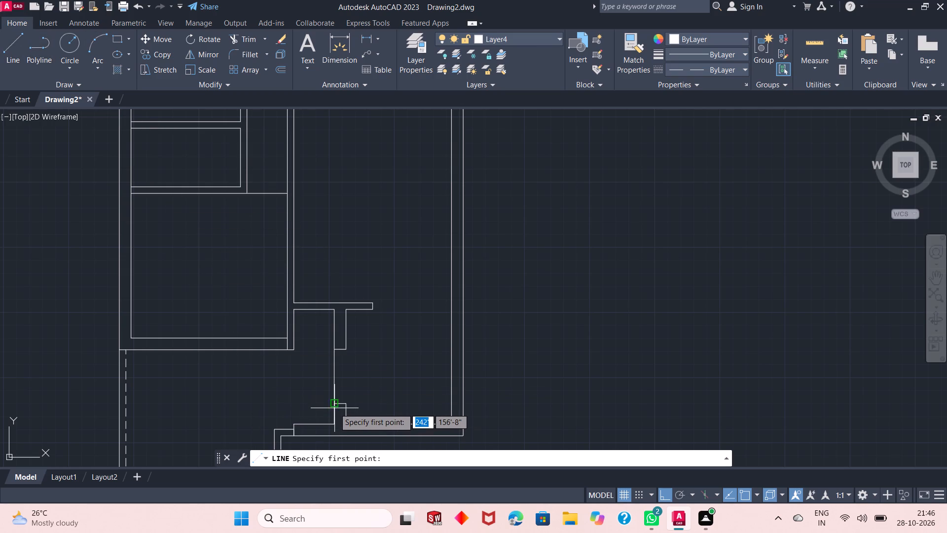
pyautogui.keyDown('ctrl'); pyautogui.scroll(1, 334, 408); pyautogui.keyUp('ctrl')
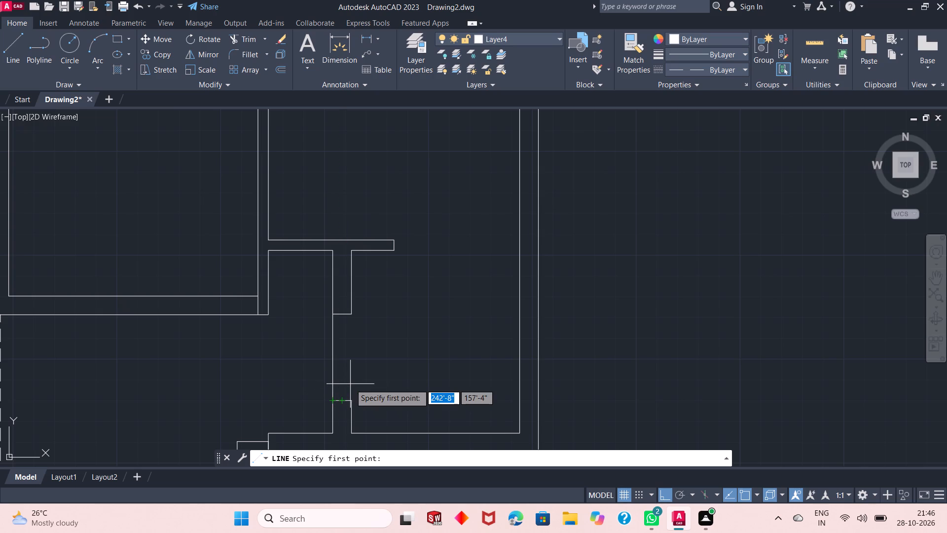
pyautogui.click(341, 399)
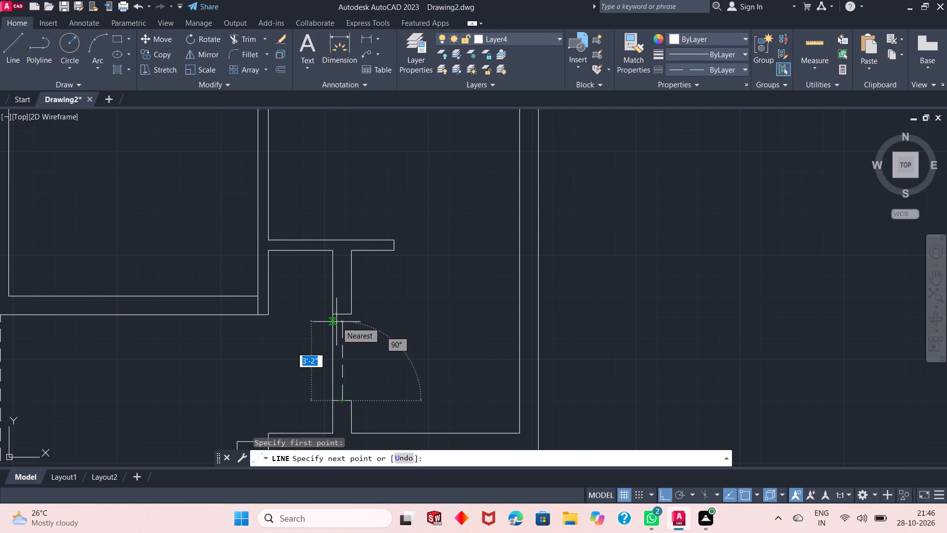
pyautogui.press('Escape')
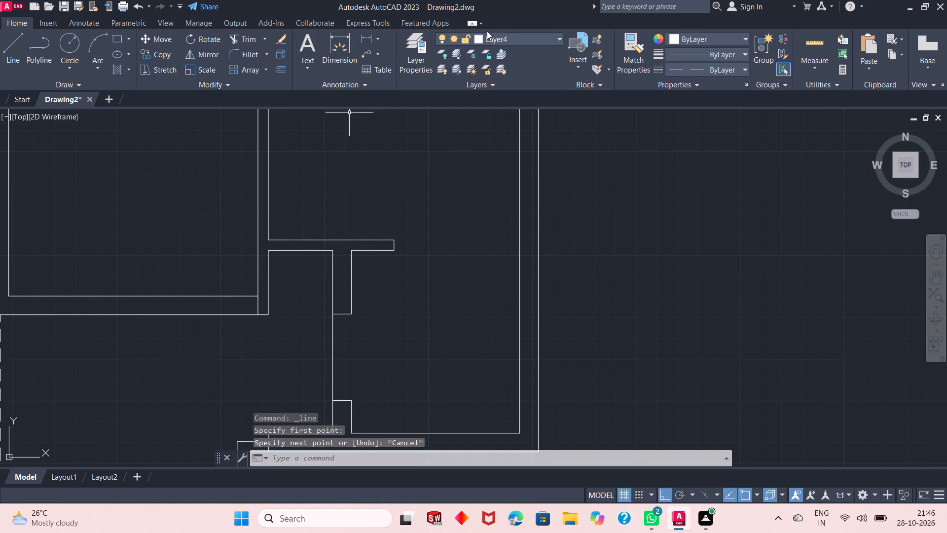
# On layer 0, draw a 3'-6" vertical line joining the midpoints of the two 9" cross lines in the partition opening.
pyautogui.click(508, 40)
pyautogui.click(499, 49)
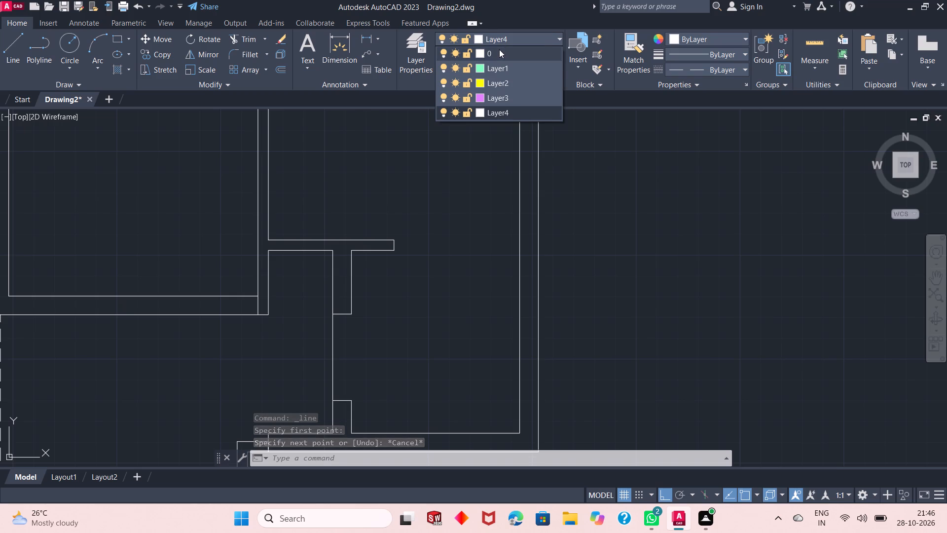
pyautogui.click(19, 55)
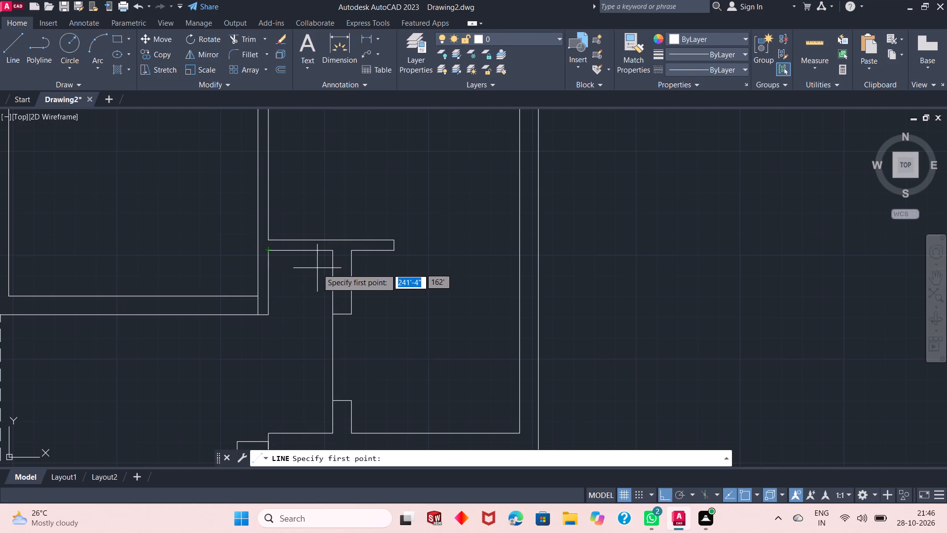
pyautogui.click(341, 399)
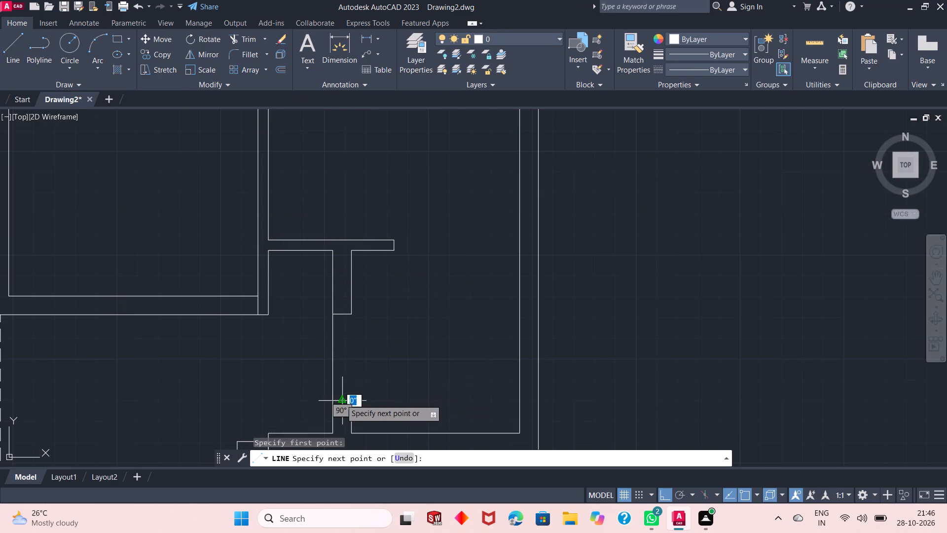
pyautogui.click(342, 314)
pyautogui.press('space')
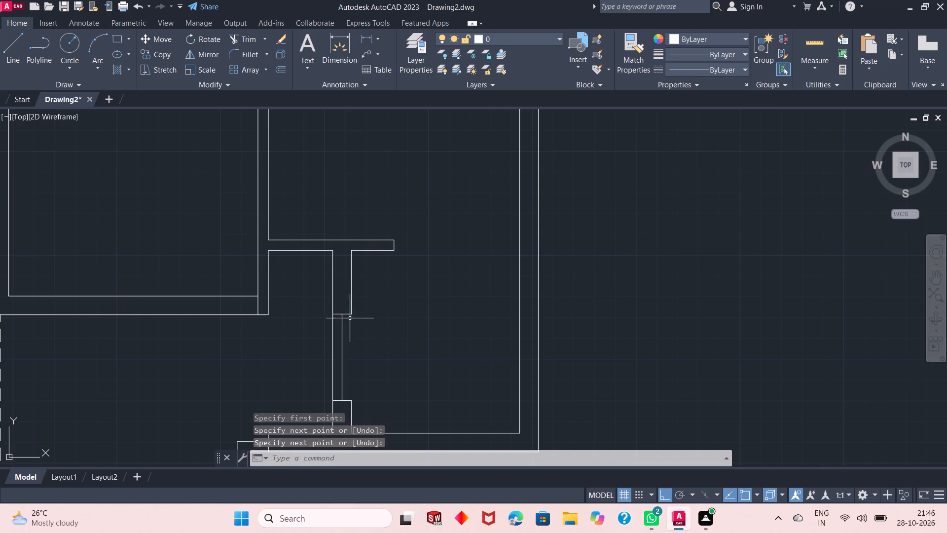
# Trim the middle horizontal wall's lower line between the two lines of the vertical partition beside the two small left rooms.
pyautogui.keyDown('ctrl'); pyautogui.scroll(-1, 299, 356); pyautogui.keyUp('ctrl')
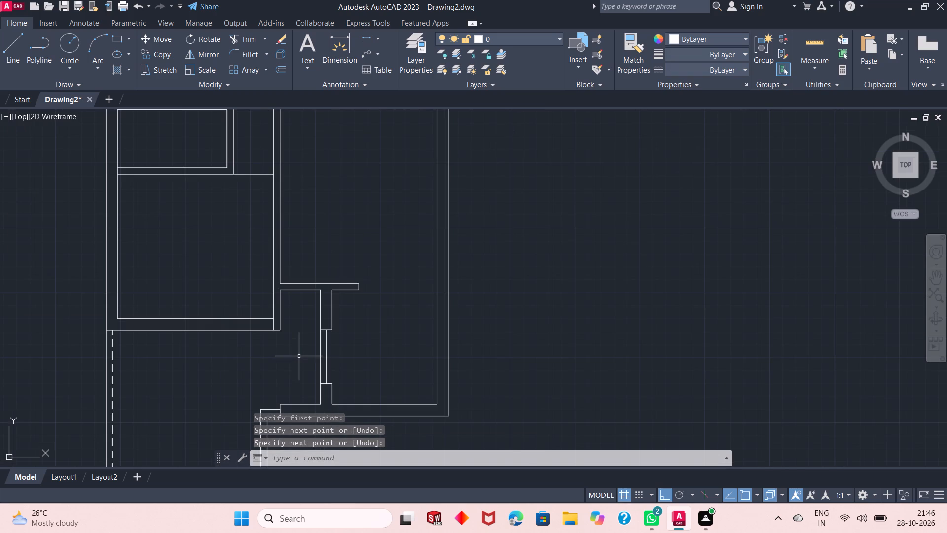
pyautogui.keyDown('ctrl'); pyautogui.scroll(-1, 299, 356); pyautogui.keyUp('ctrl')
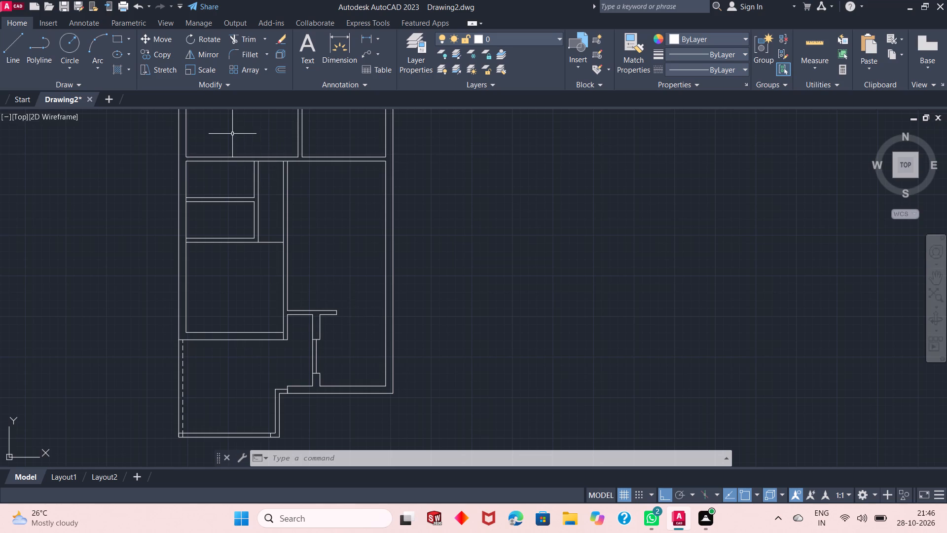
pyautogui.keyDown('ctrl'); pyautogui.scroll(2, 232, 134); pyautogui.keyUp('ctrl')
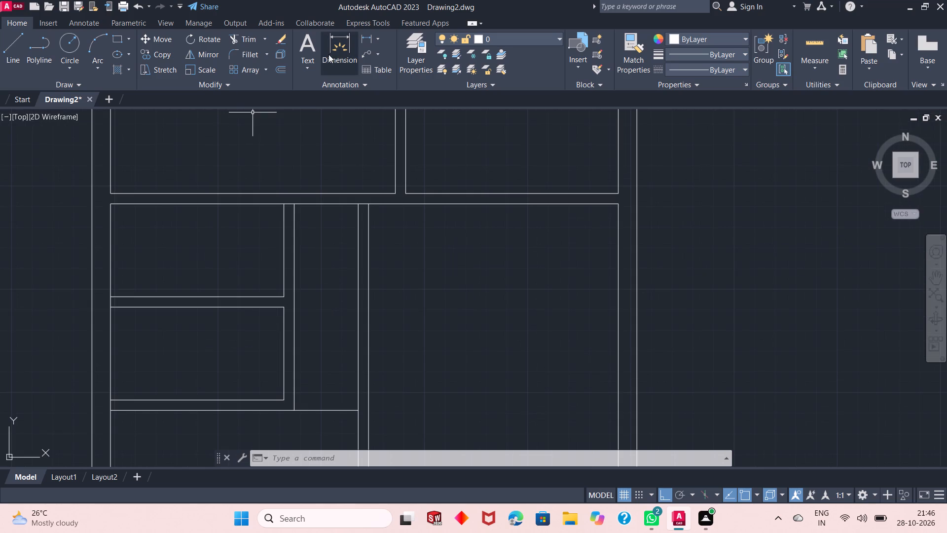
pyautogui.click(243, 38)
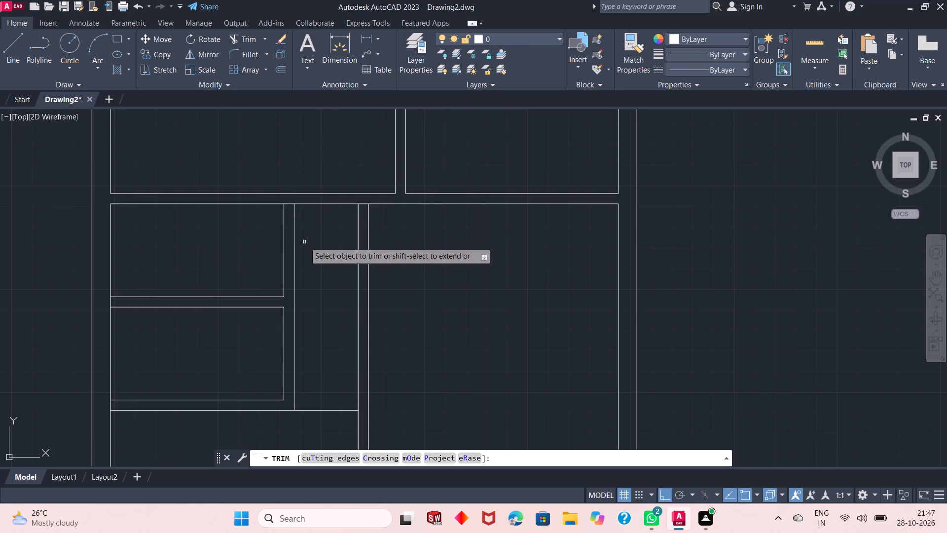
pyautogui.click(289, 201)
pyautogui.click(289, 207)
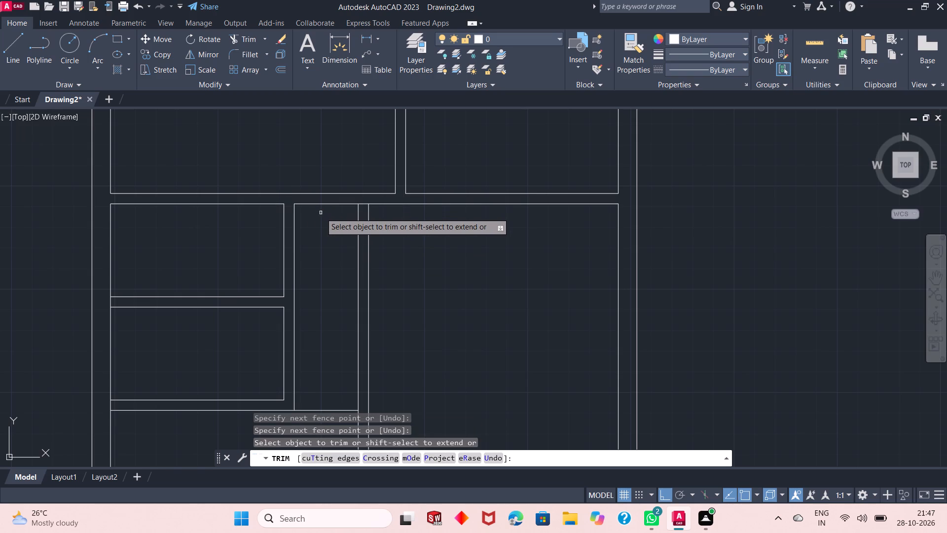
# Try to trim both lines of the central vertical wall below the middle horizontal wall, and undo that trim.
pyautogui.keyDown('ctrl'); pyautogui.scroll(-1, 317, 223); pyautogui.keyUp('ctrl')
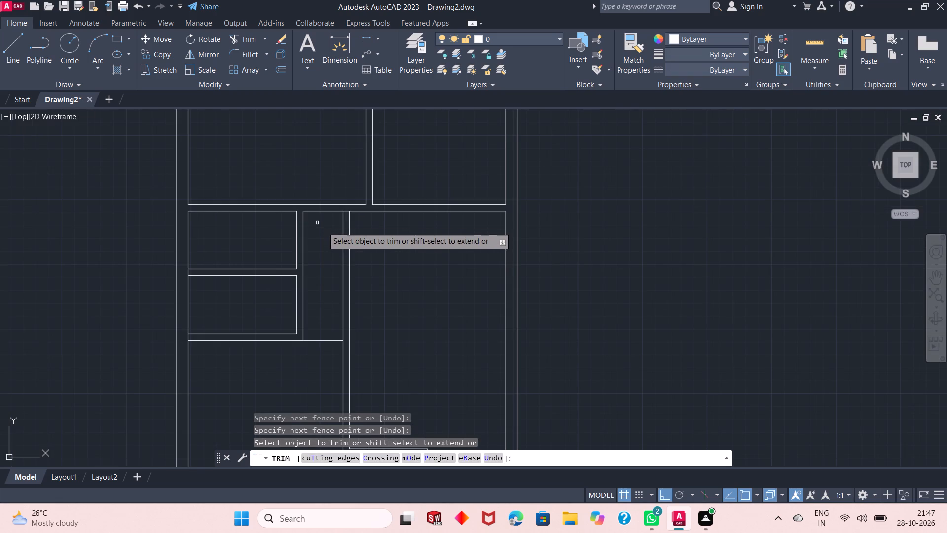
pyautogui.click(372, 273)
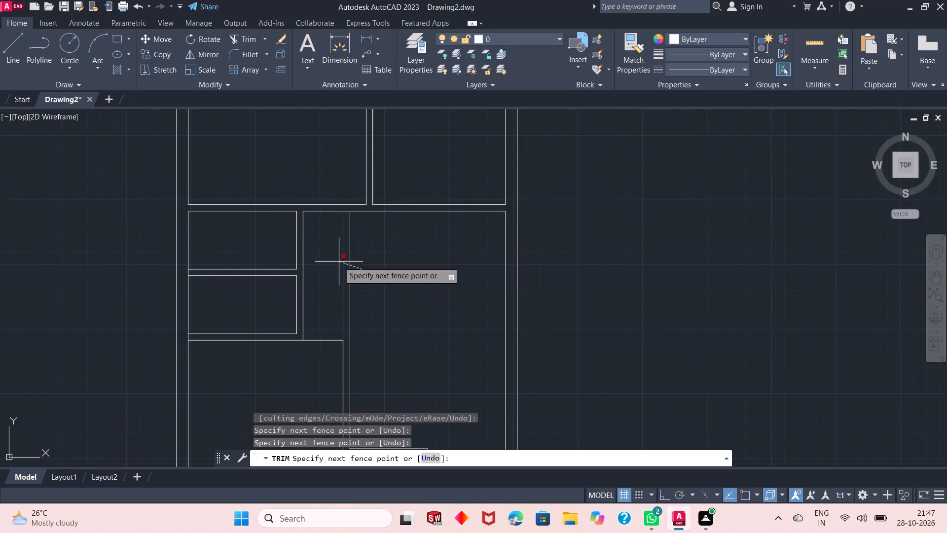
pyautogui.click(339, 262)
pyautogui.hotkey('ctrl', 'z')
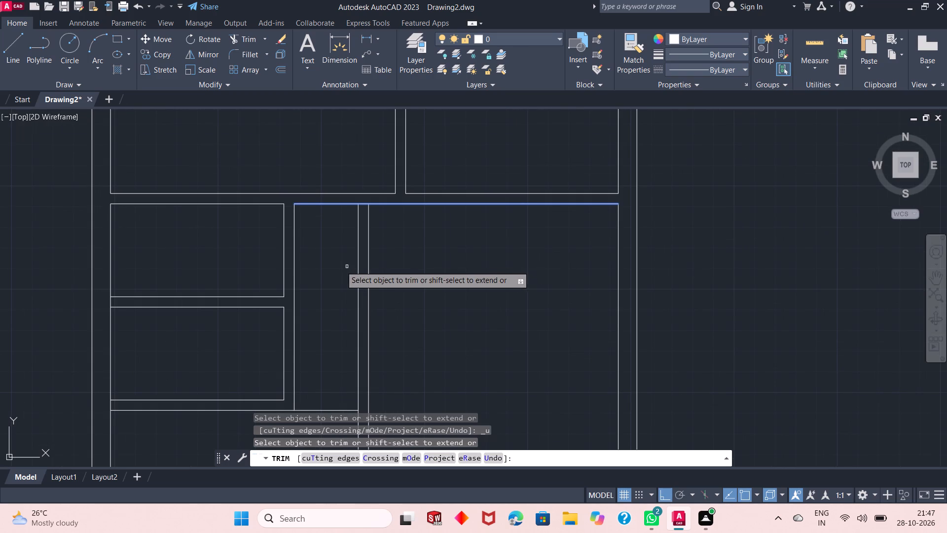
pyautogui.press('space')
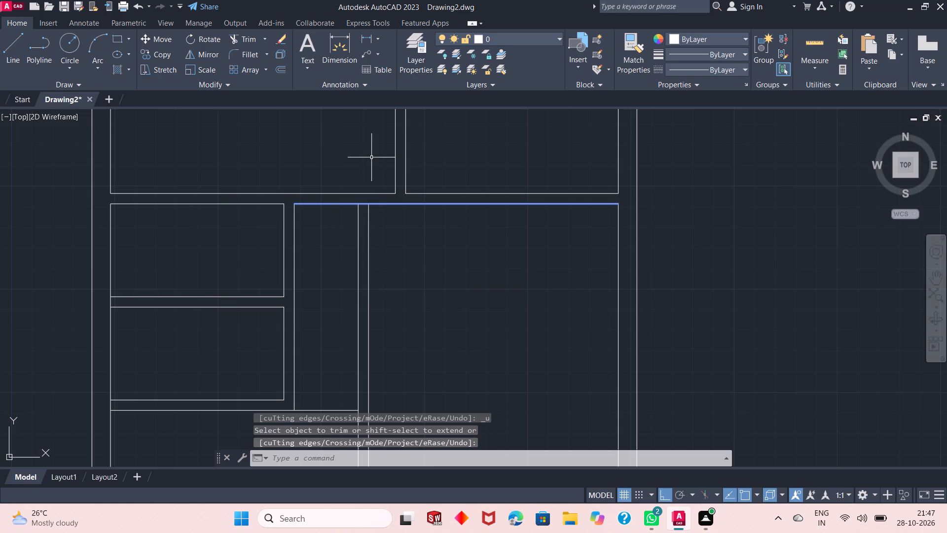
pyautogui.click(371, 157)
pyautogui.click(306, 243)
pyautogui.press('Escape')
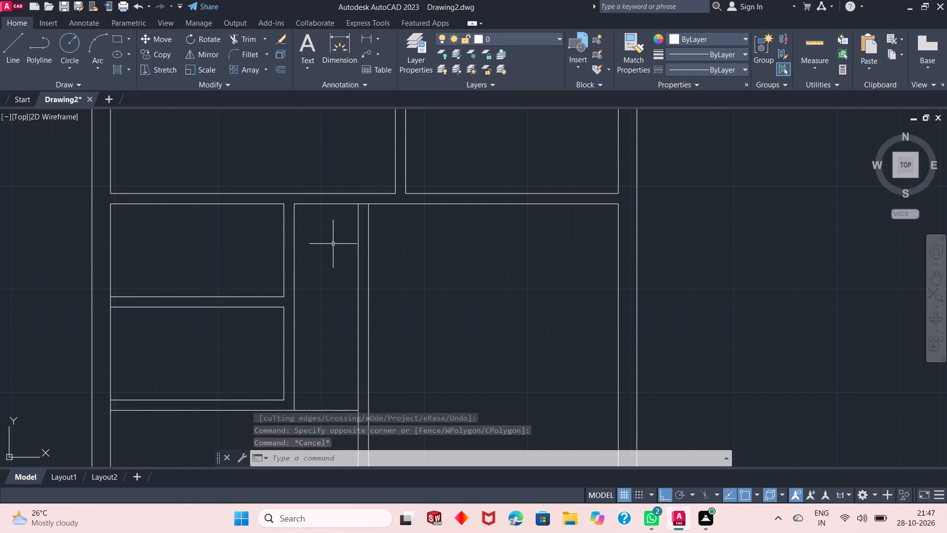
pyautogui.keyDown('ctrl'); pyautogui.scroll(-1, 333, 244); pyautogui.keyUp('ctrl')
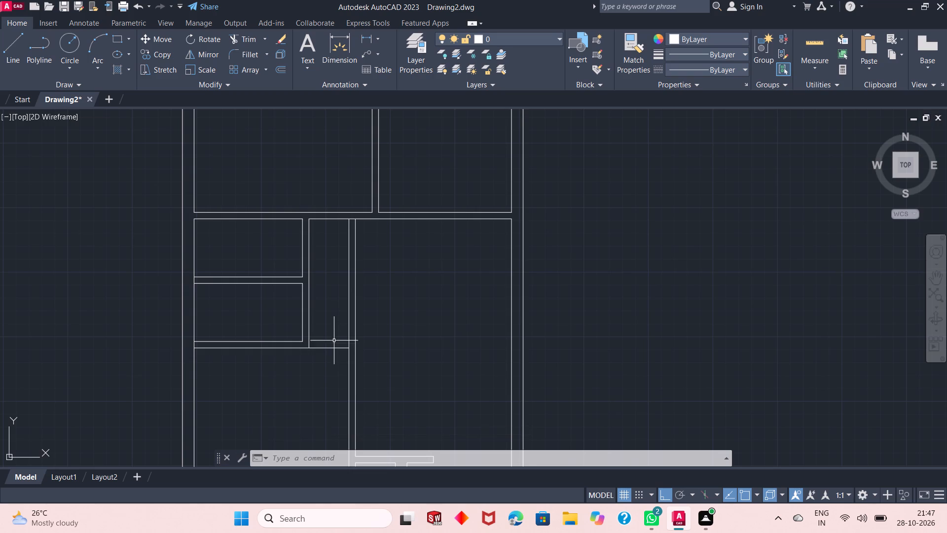
# Extend the upper line of the wall below the two small left rooms to the far line of the central vertical wall.
pyautogui.keyDown('ctrl'); pyautogui.scroll(2, 331, 352); pyautogui.keyUp('ctrl')
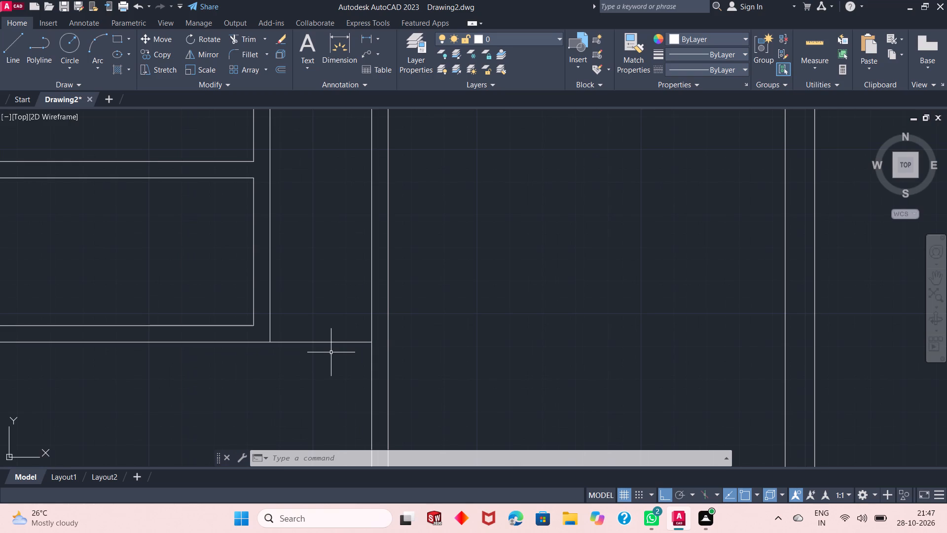
pyautogui.click(263, 38)
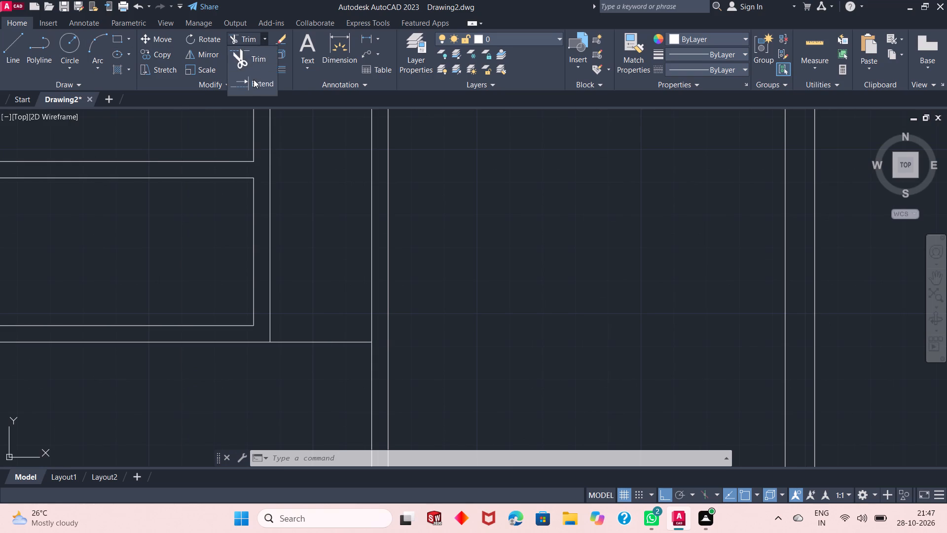
pyautogui.click(254, 79)
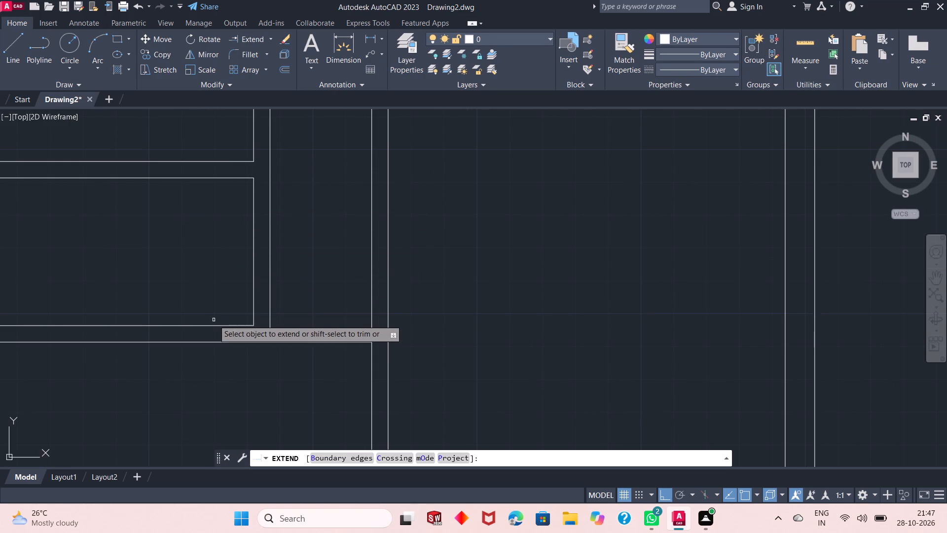
pyautogui.click(229, 325)
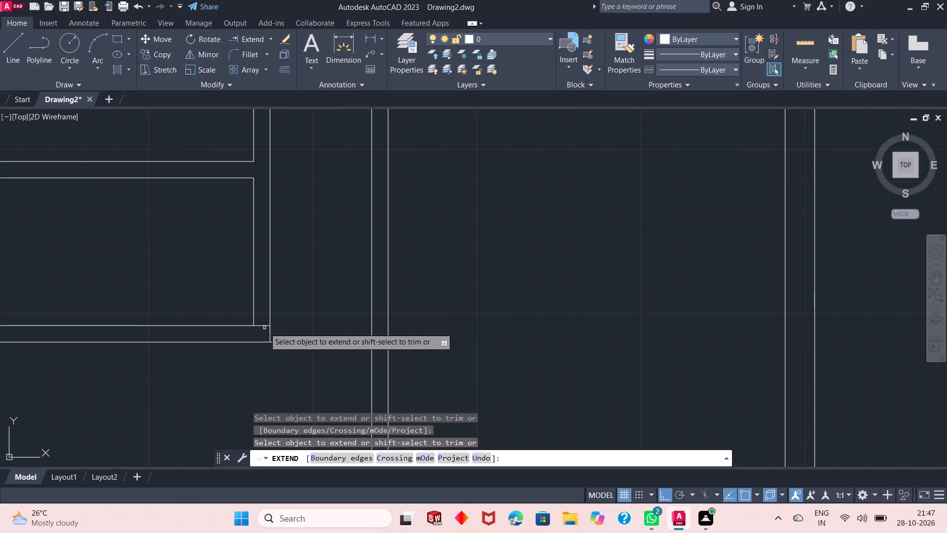
pyautogui.click(260, 326)
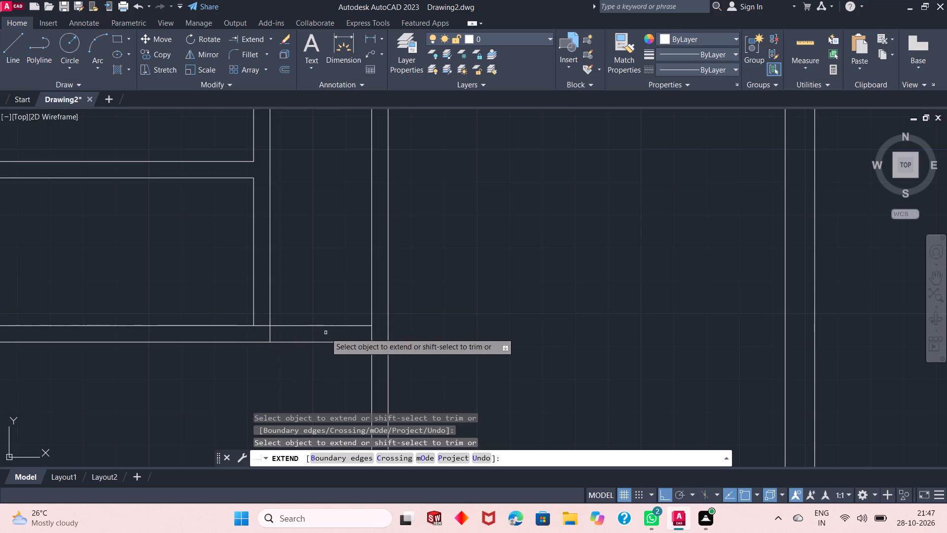
pyautogui.click(341, 326)
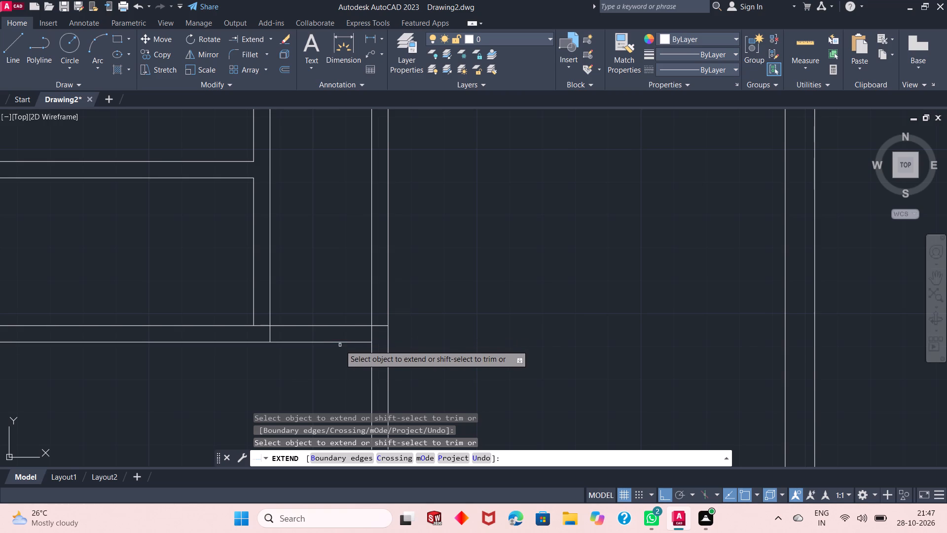
pyautogui.press('space')
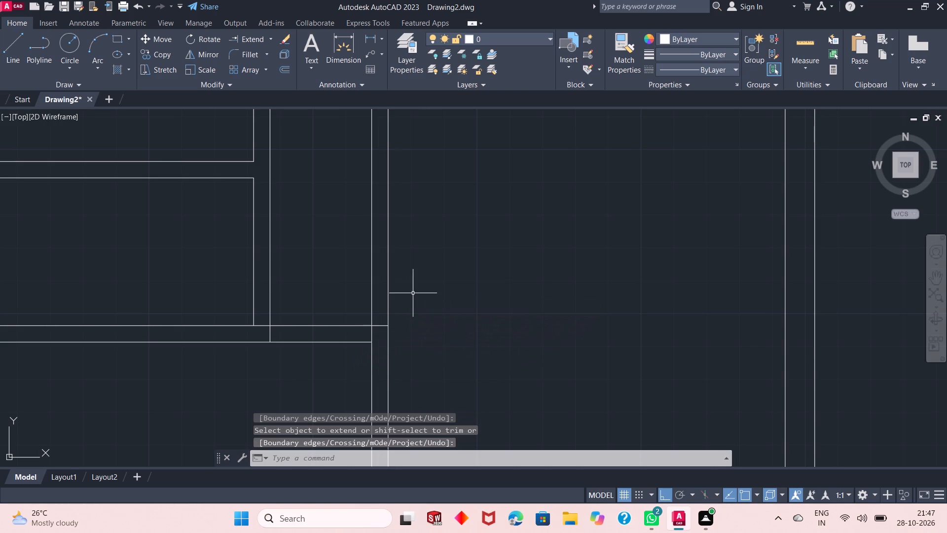
# Trim both lines of the central vertical wall between the middle horizontal wall and the wall below the two small left rooms.
pyautogui.keyDown('ctrl'); pyautogui.scroll(-1, 254, 371); pyautogui.keyUp('ctrl')
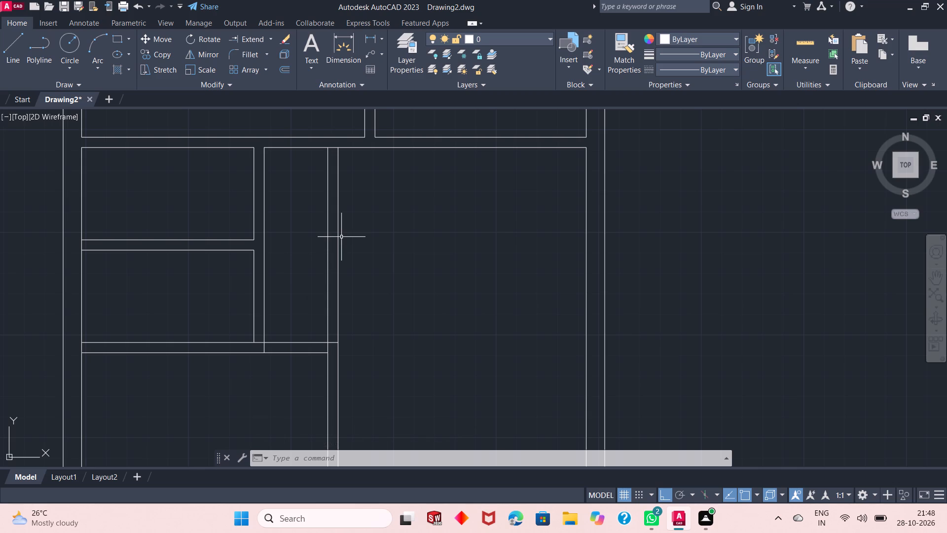
pyautogui.click(269, 41)
pyautogui.click(255, 59)
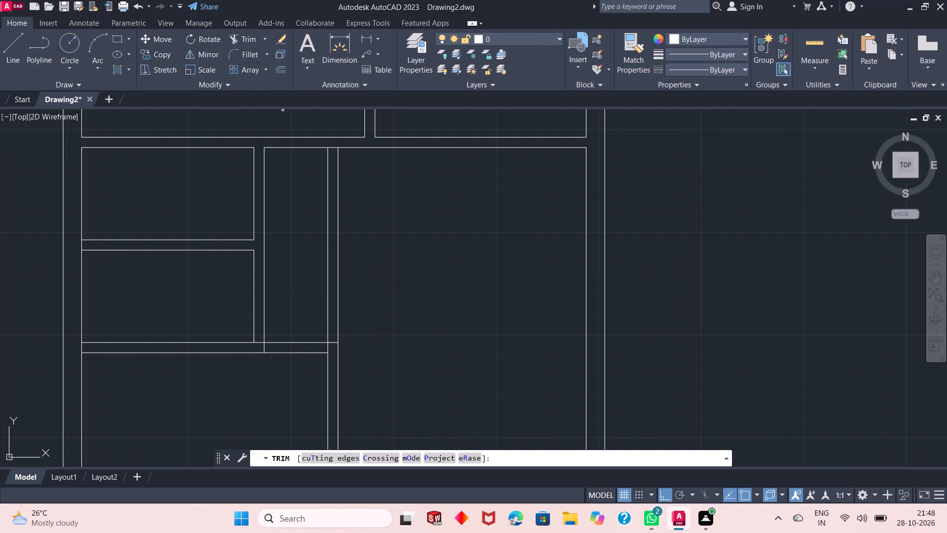
pyautogui.click(356, 205)
pyautogui.click(320, 245)
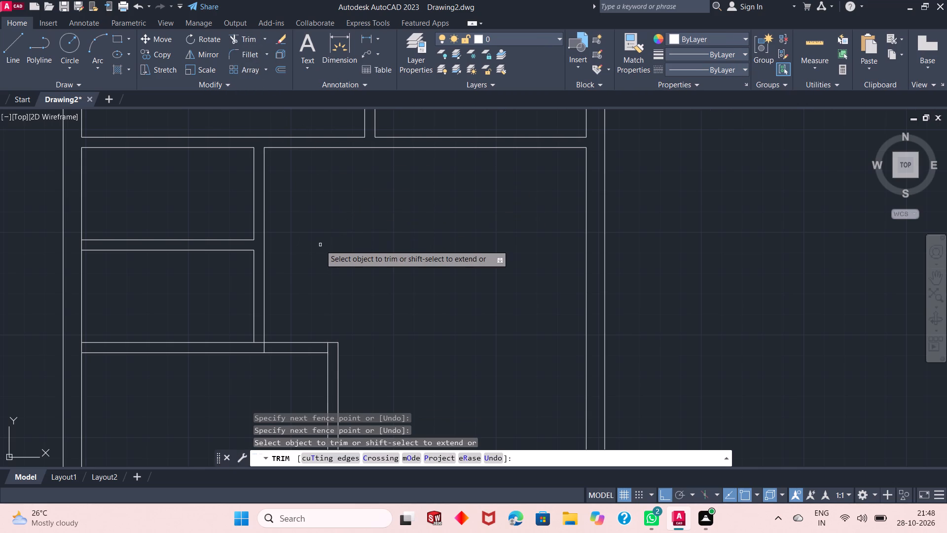
pyautogui.press('space')
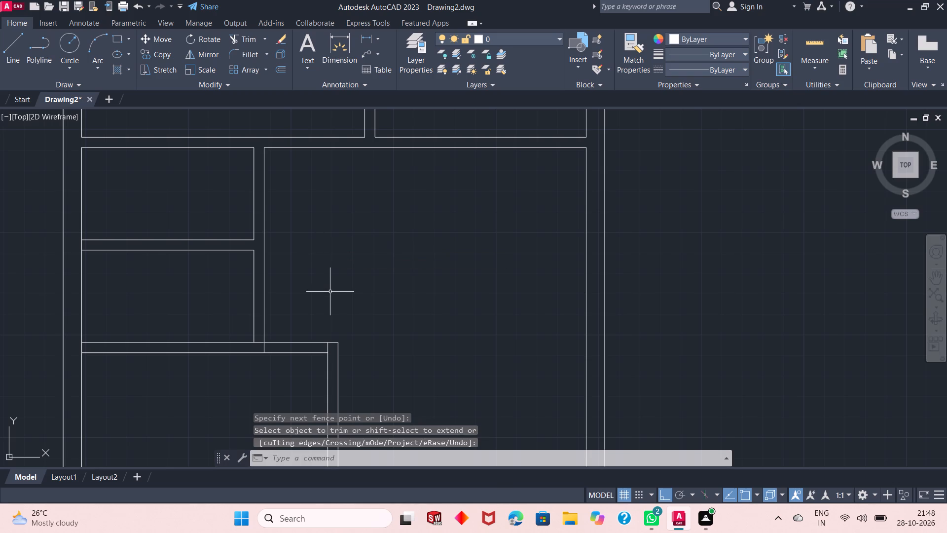
# Trim the inner vertical line's leftover stubs at the lower-right and upper-right corners of the large room below the two small rooms.
pyautogui.keyDown('ctrl'); pyautogui.scroll(-1, 296, 357); pyautogui.keyUp('ctrl')
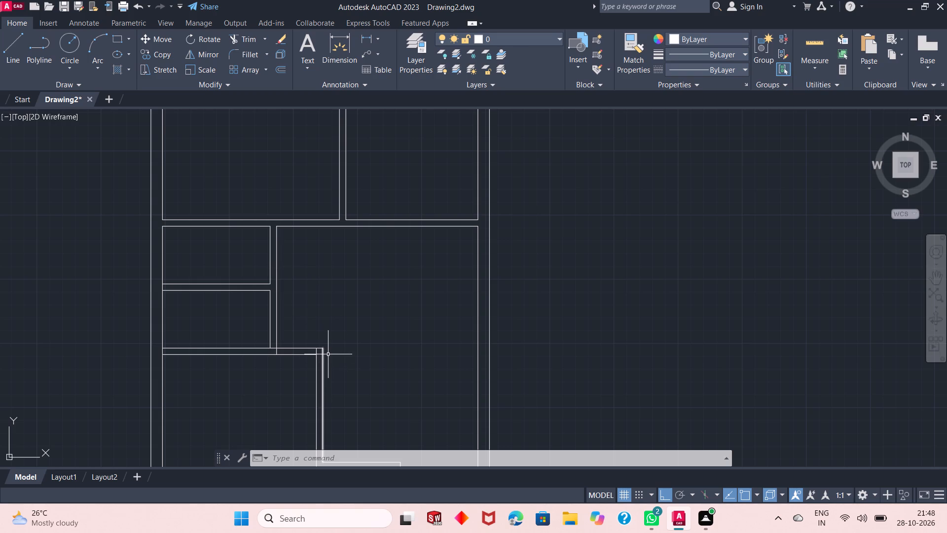
pyautogui.keyDown('ctrl'); pyautogui.scroll(-1, 297, 343); pyautogui.keyUp('ctrl')
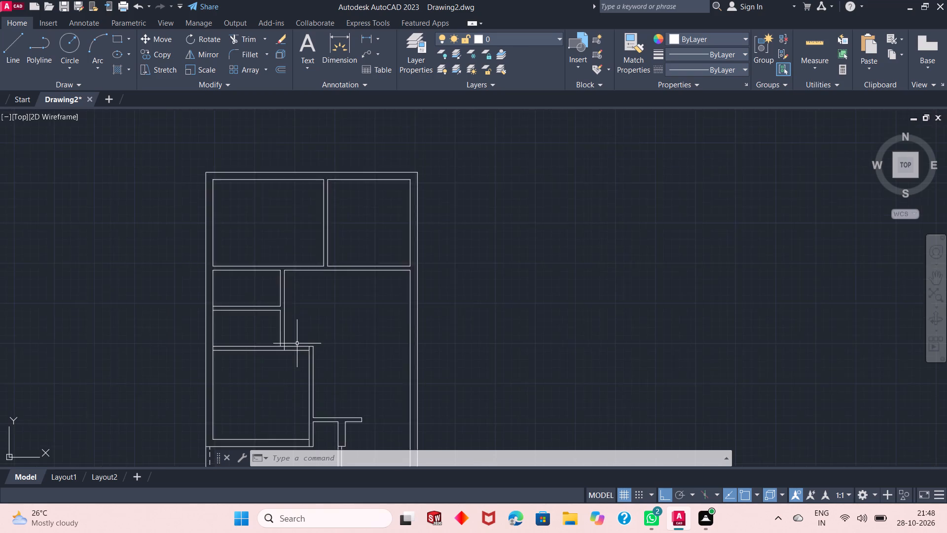
pyautogui.keyDown('ctrl'); pyautogui.scroll(-2, 297, 343); pyautogui.keyUp('ctrl')
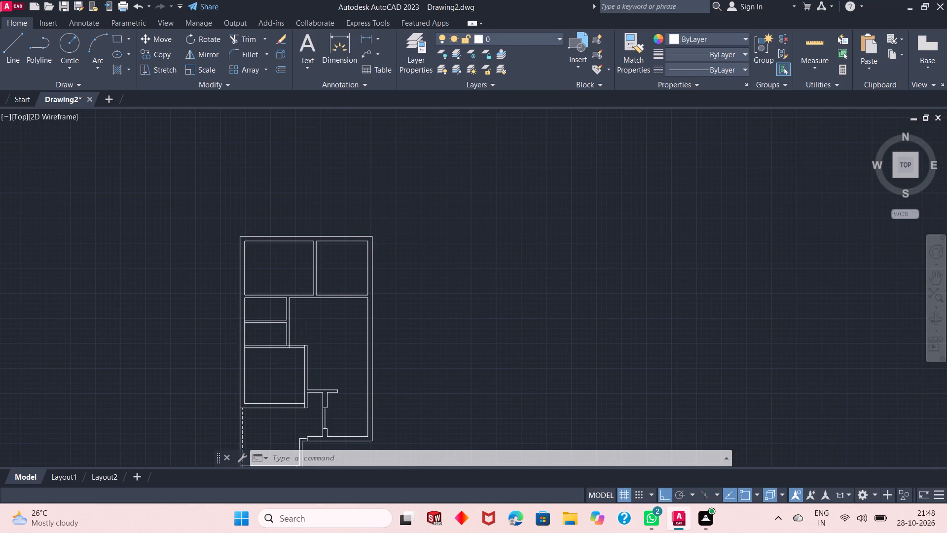
pyautogui.keyDown('ctrl'); pyautogui.scroll(2, 282, 388); pyautogui.keyUp('ctrl')
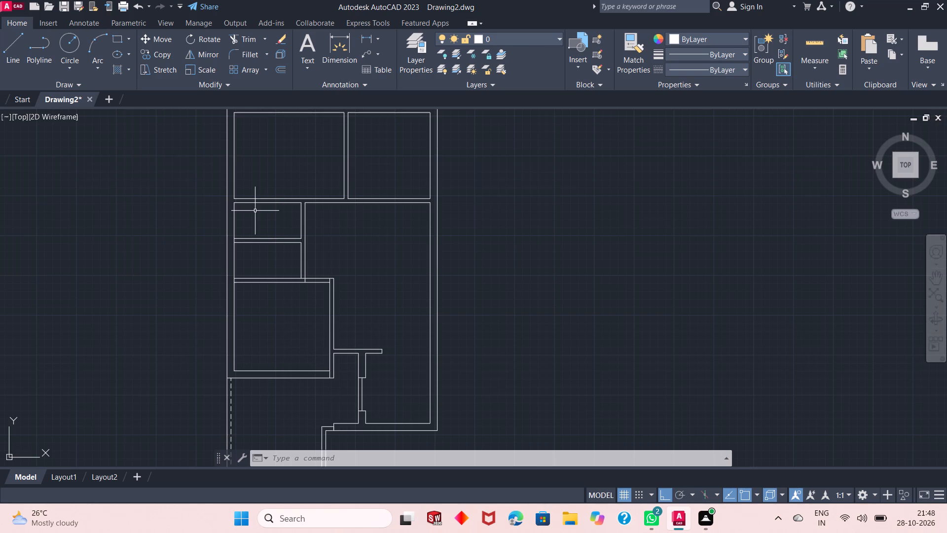
pyautogui.click(241, 40)
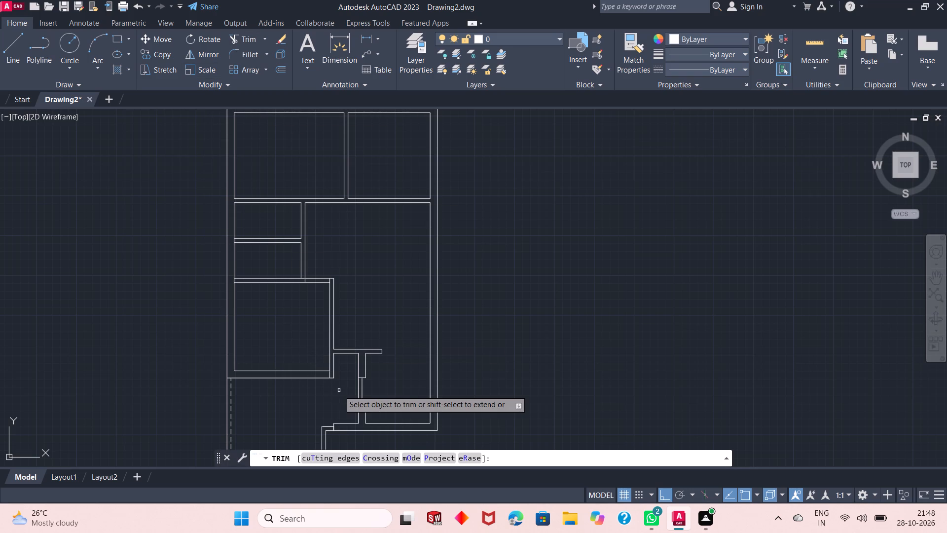
pyautogui.click(329, 375)
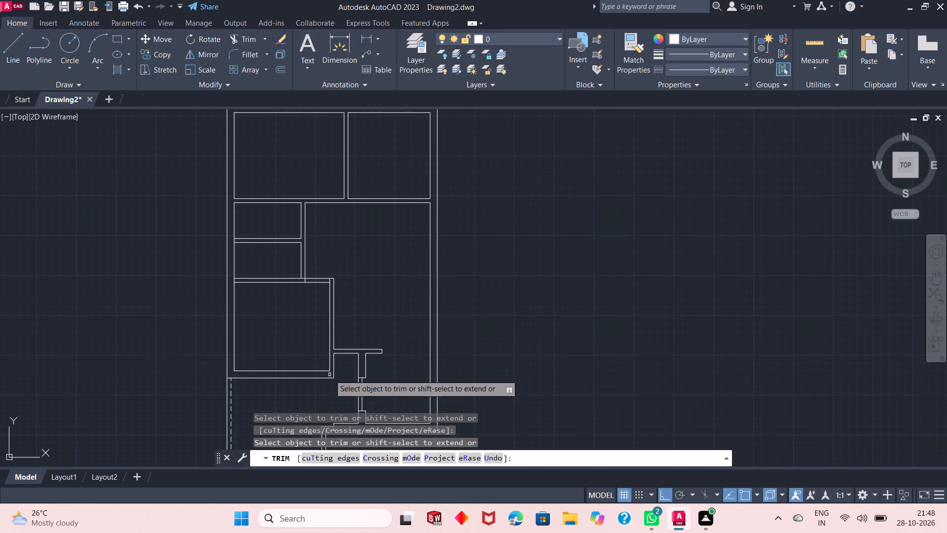
pyautogui.press('space')
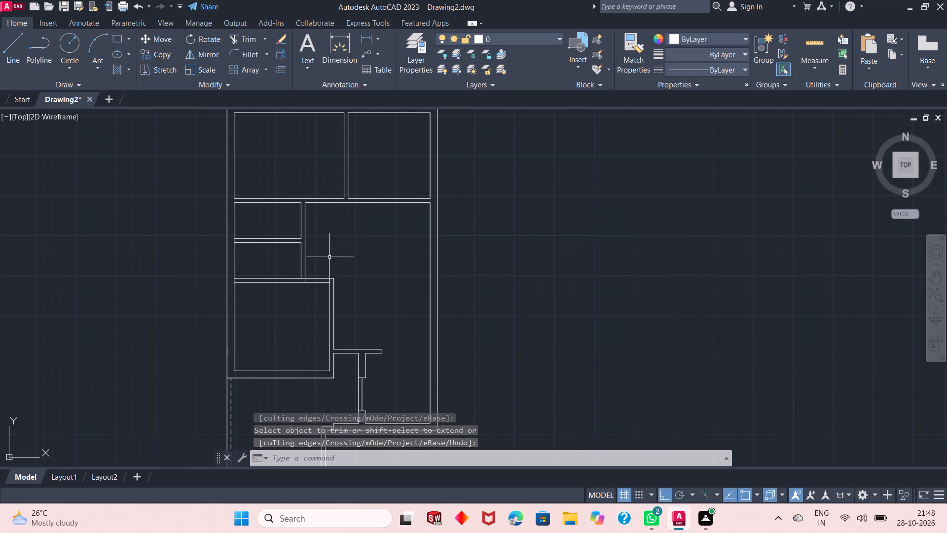
pyautogui.press('space')
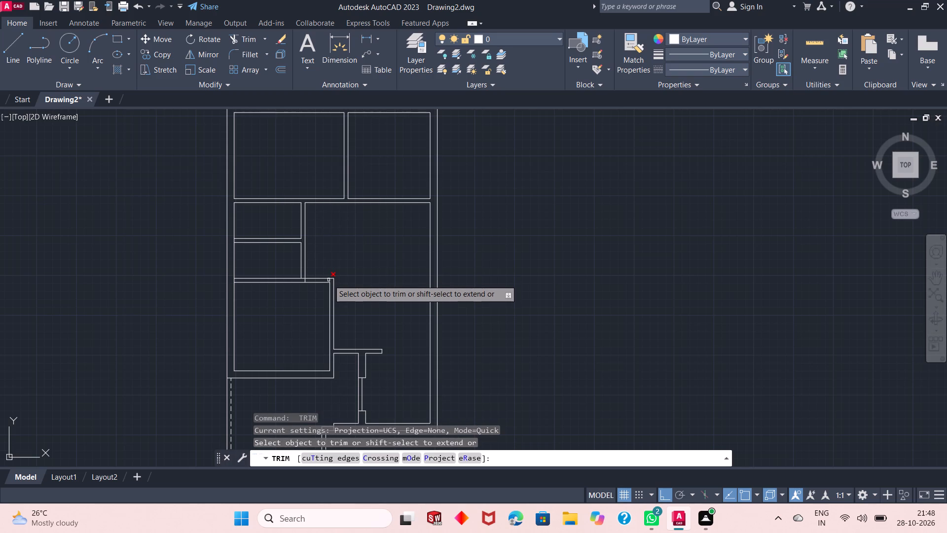
pyautogui.click(328, 280)
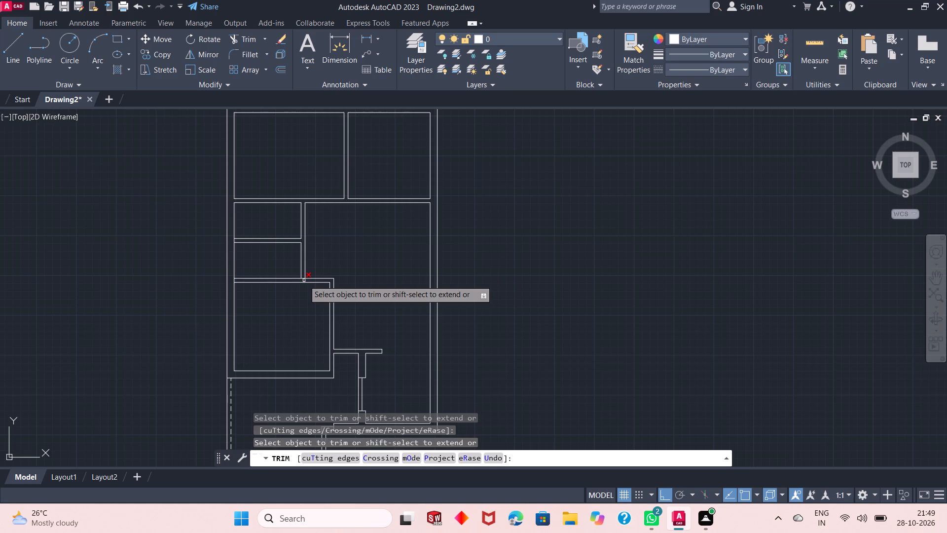
pyautogui.press('space')
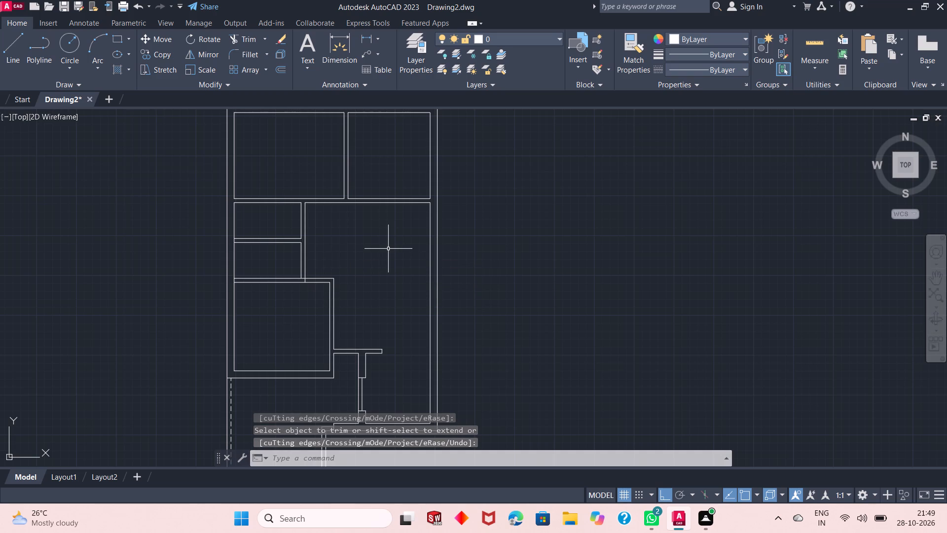
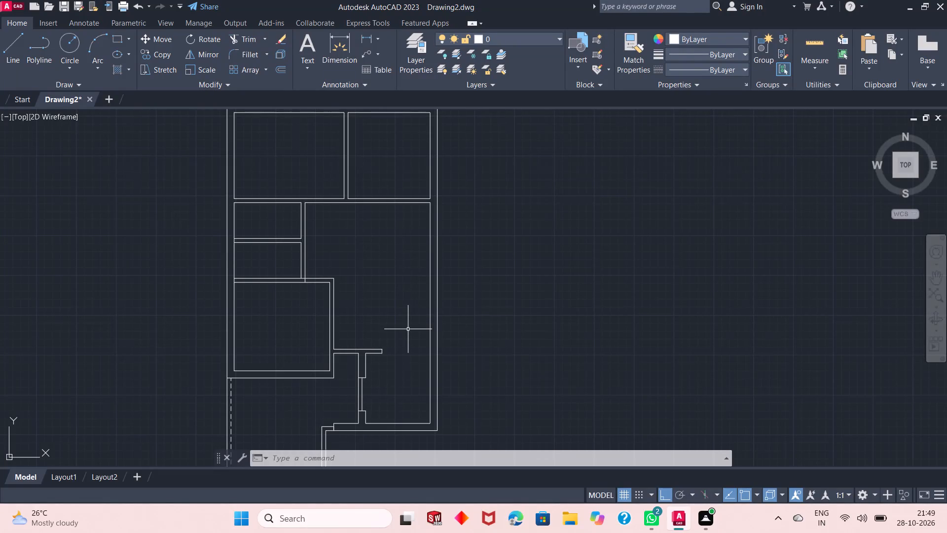
# Draw lines from the lower-left extension's outer bottom-right corner about 11'-8" across, then up to the main outer wall's lower-right corner.
pyautogui.keyDown('ctrl'); pyautogui.scroll(-1, 408, 329); pyautogui.keyUp('ctrl')
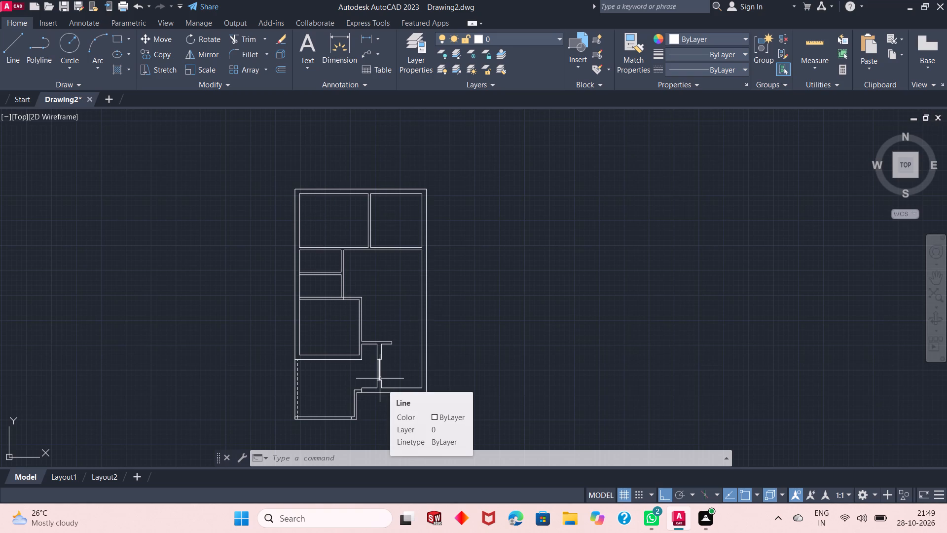
pyautogui.click(7, 47)
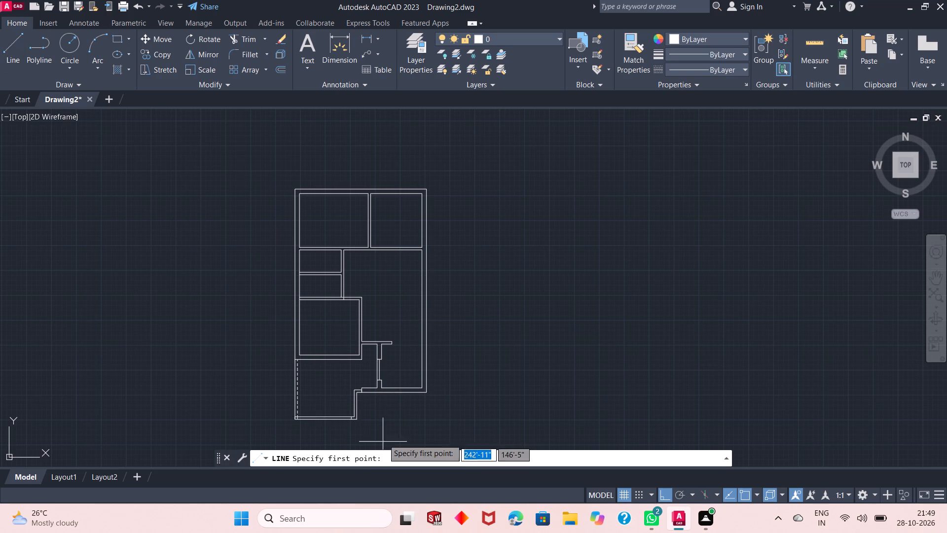
pyautogui.keyDown('ctrl'); pyautogui.scroll(1, 360, 419); pyautogui.keyUp('ctrl')
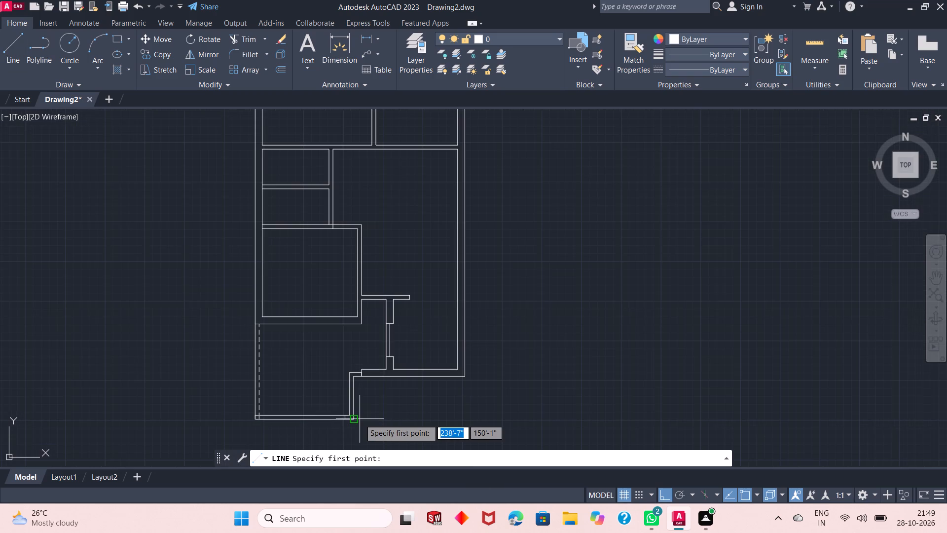
pyautogui.keyDown('ctrl'); pyautogui.scroll(2, 363, 419); pyautogui.keyUp('ctrl')
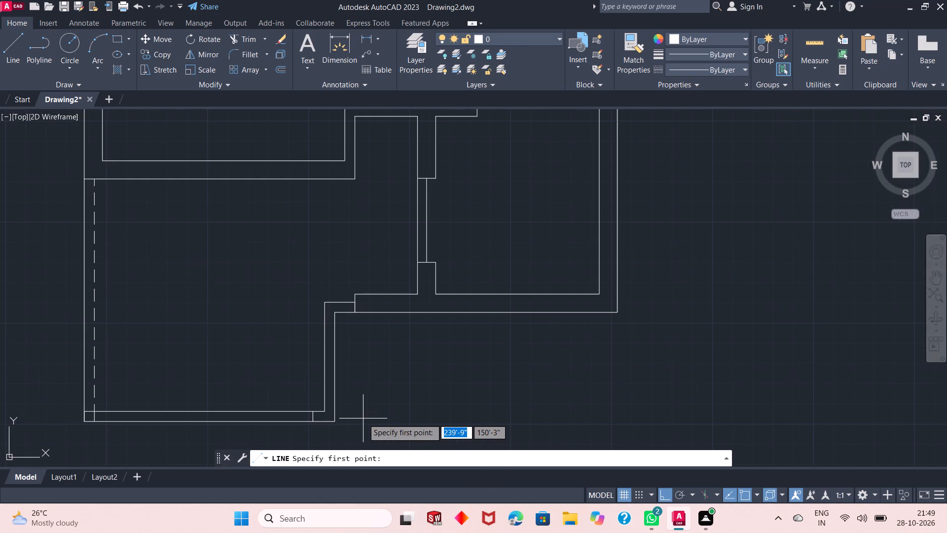
pyautogui.click(337, 421)
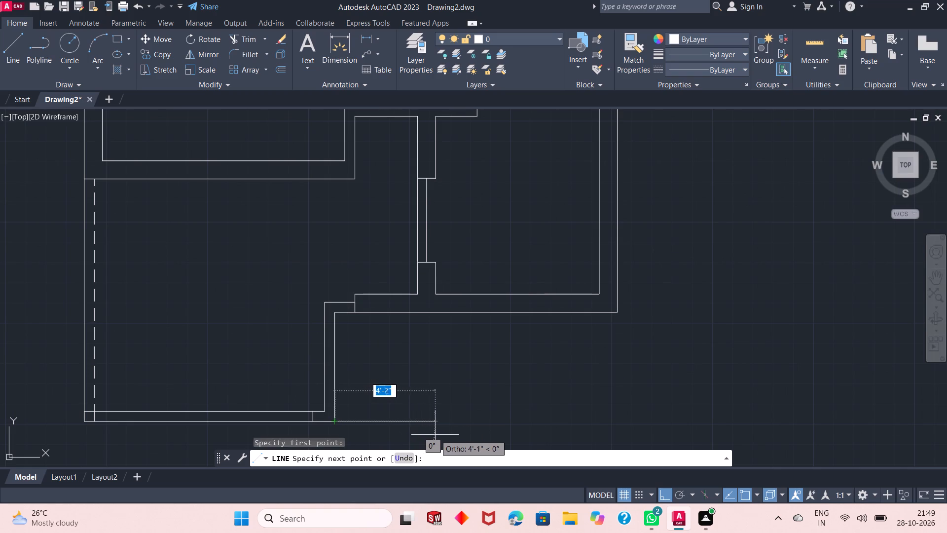
pyautogui.click(619, 422)
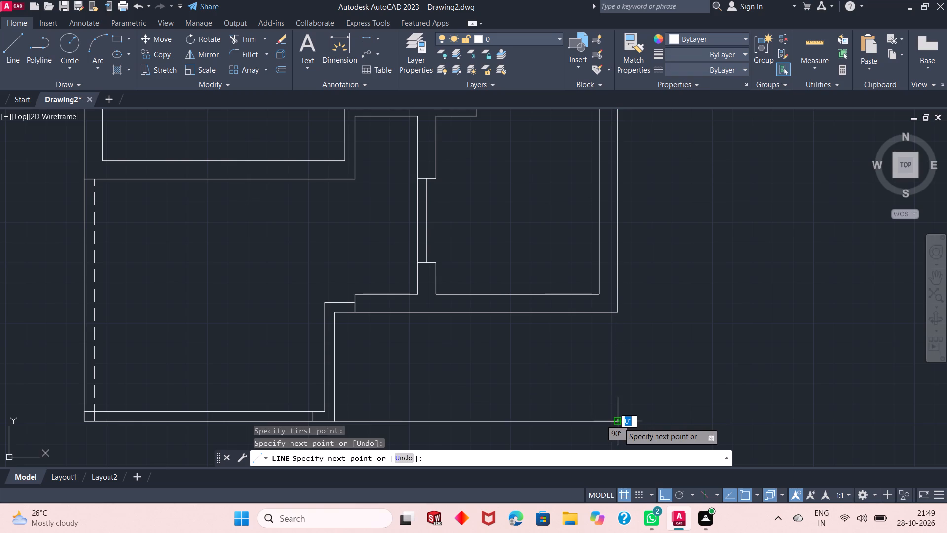
pyautogui.click(619, 312)
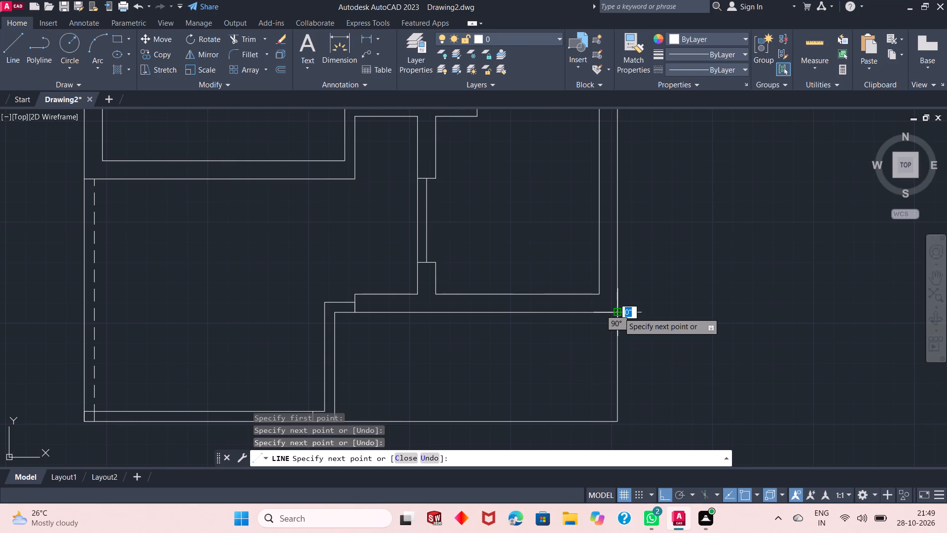
pyautogui.press('space')
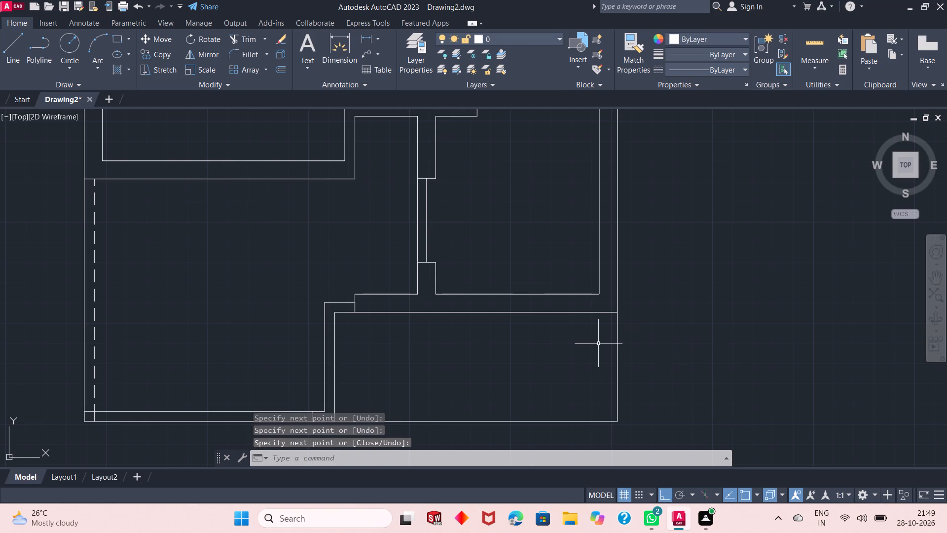
# Draw a vertical line across the new lower-right area, aligned with the right face of the short wall above.
pyautogui.press('space')
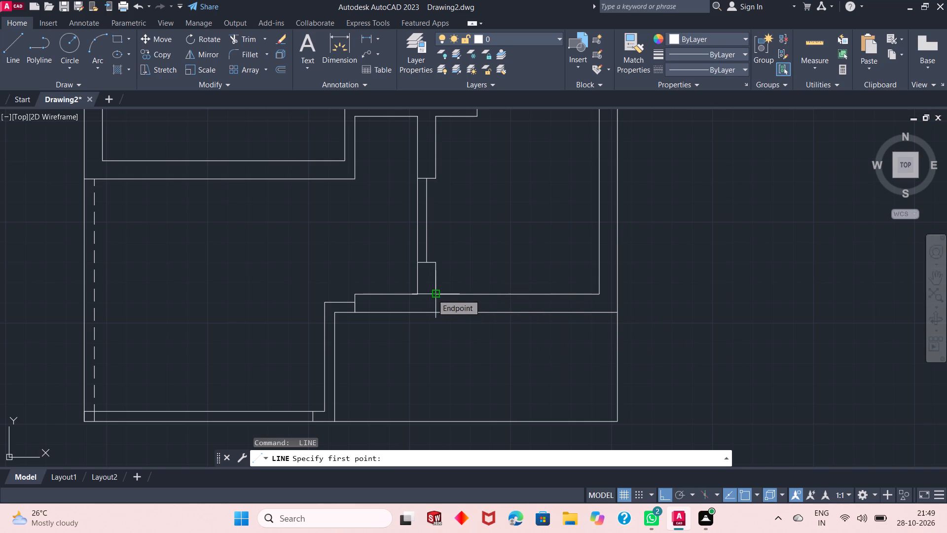
pyautogui.click(434, 315)
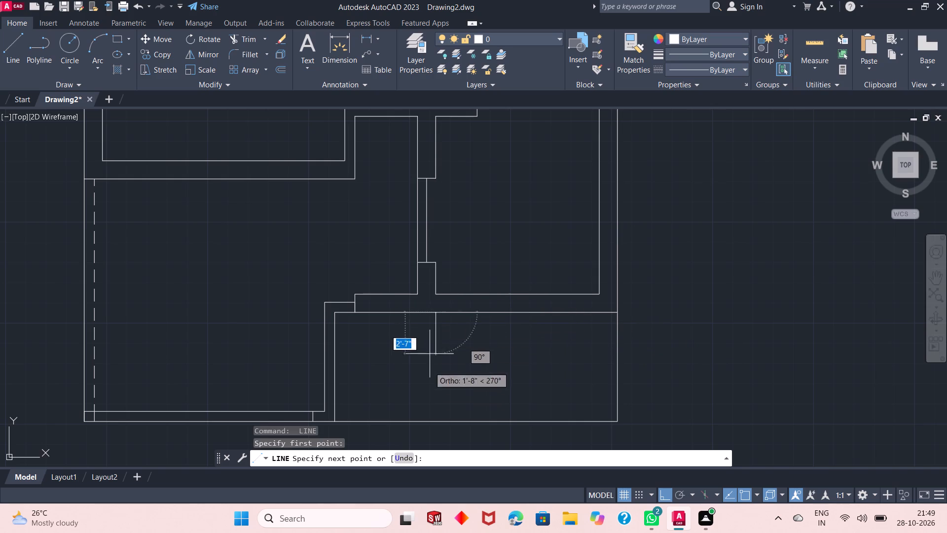
pyautogui.click(433, 421)
pyautogui.press('space')
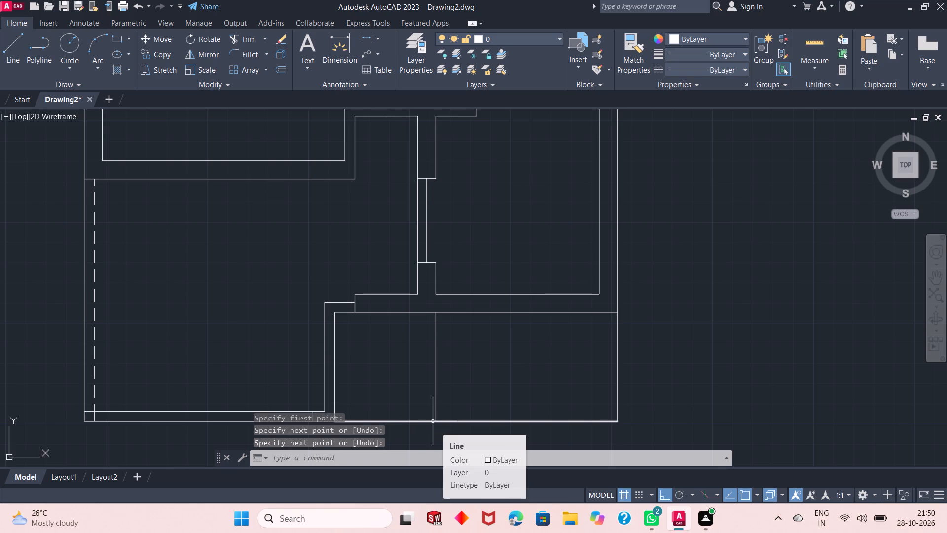
# Draw a 5" by 5" square outline at the foot of the new dividing line, on its right side.
pyautogui.press('space')
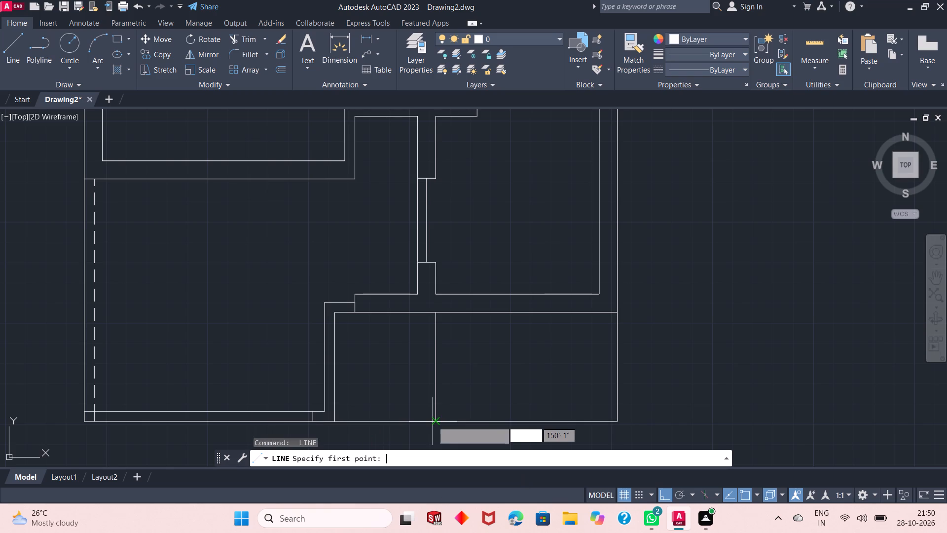
pyautogui.click(437, 423)
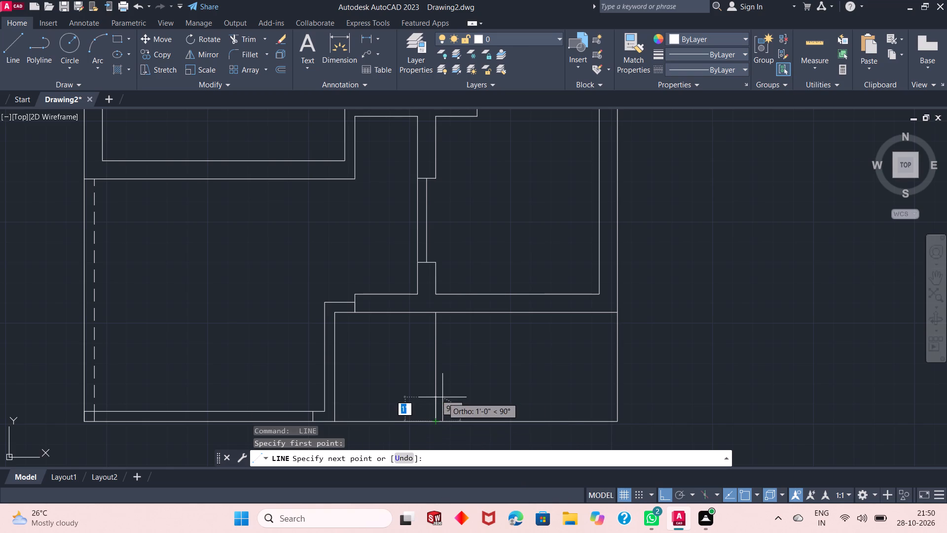
pyautogui.write('5"')
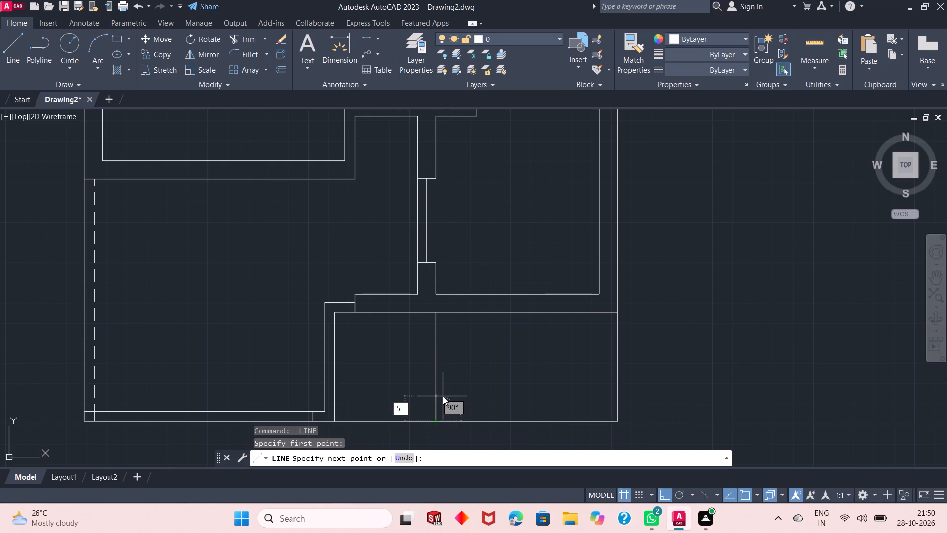
pyautogui.press('Return')
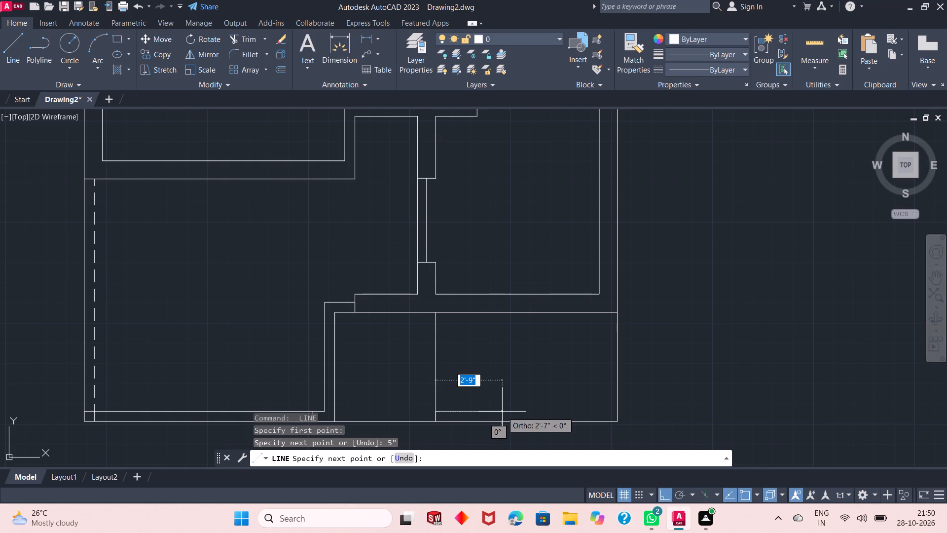
pyautogui.write('5"')
pyautogui.press('Return')
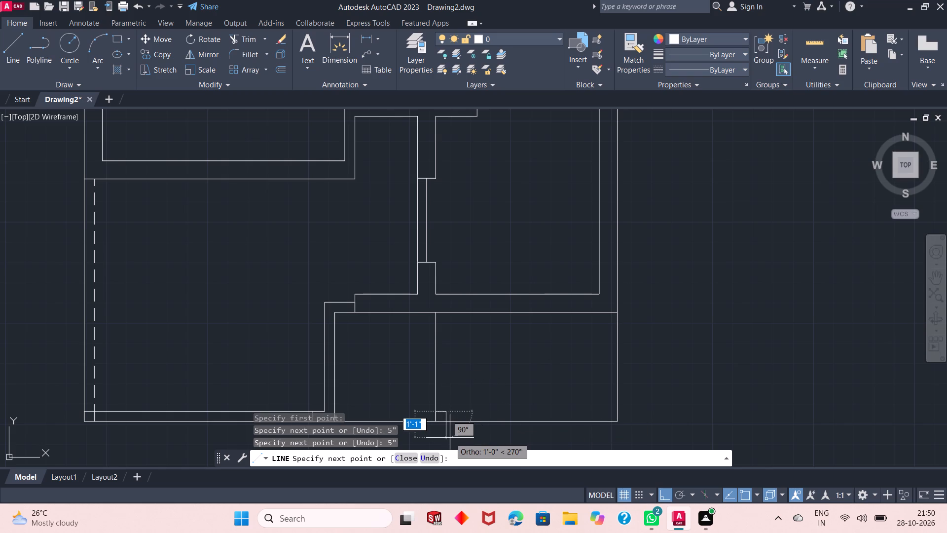
pyautogui.write('5"')
pyautogui.press('Return')
pyautogui.press('Return')
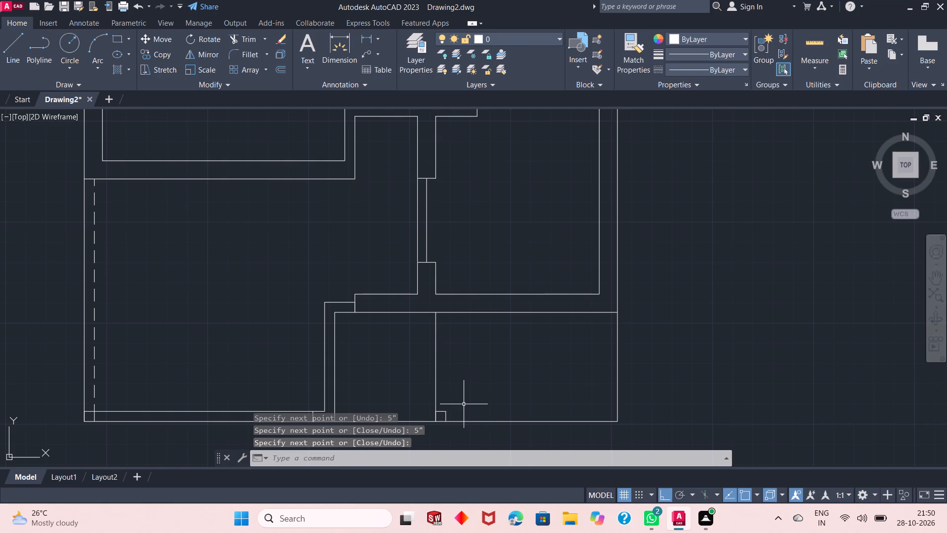
# Inspect the floor plan's rooms and wall junctions, and check the recent command history.
pyautogui.keyDown('ctrl'); pyautogui.scroll(-1, 466, 425); pyautogui.keyUp('ctrl')
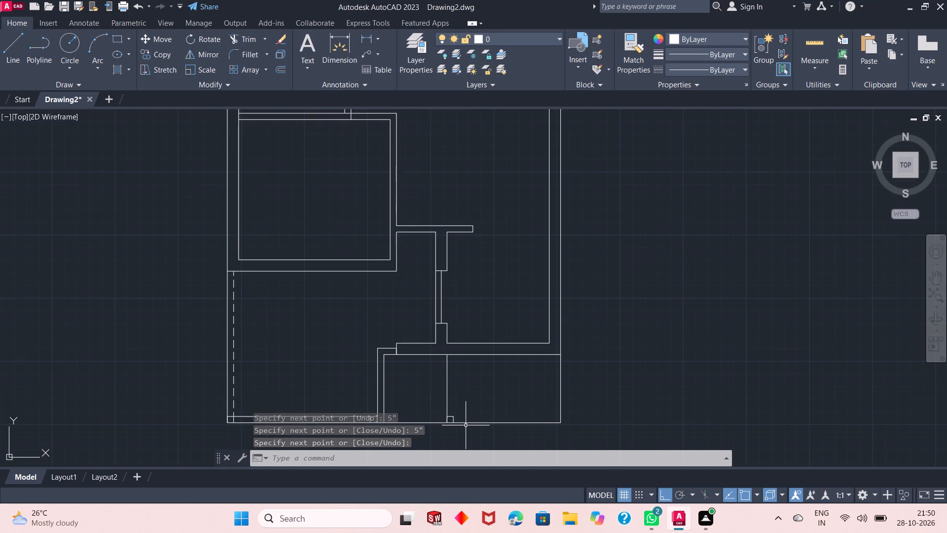
pyautogui.keyDown('ctrl'); pyautogui.scroll(-2, 452, 332); pyautogui.keyUp('ctrl')
pyautogui.keyDown('ctrl'); pyautogui.scroll(1, 452, 332); pyautogui.keyUp('ctrl')
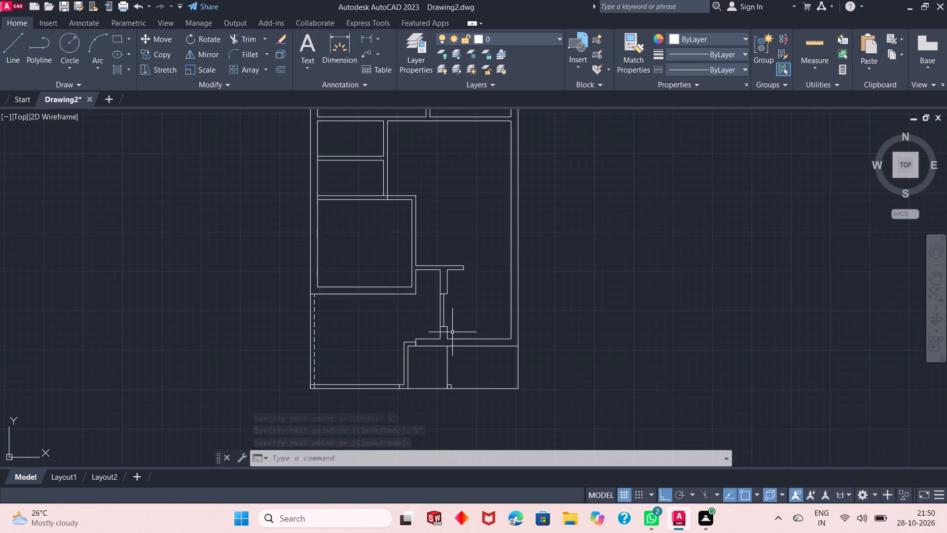
pyautogui.keyDown('ctrl'); pyautogui.scroll(1, 452, 332); pyautogui.keyUp('ctrl')
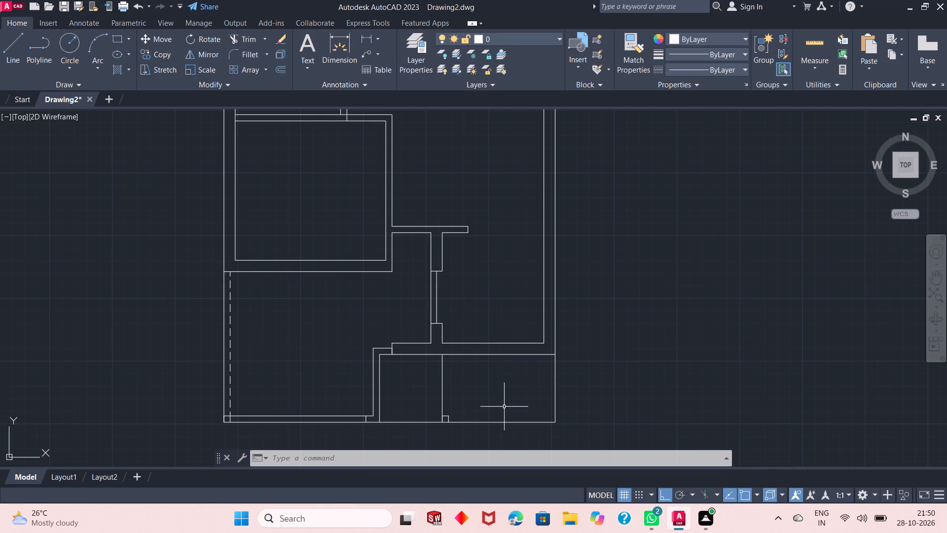
pyautogui.keyDown('ctrl'); pyautogui.scroll(-1, 504, 406); pyautogui.keyUp('ctrl')
pyautogui.keyDown('ctrl'); pyautogui.scroll(-1, 440, 418); pyautogui.keyUp('ctrl')
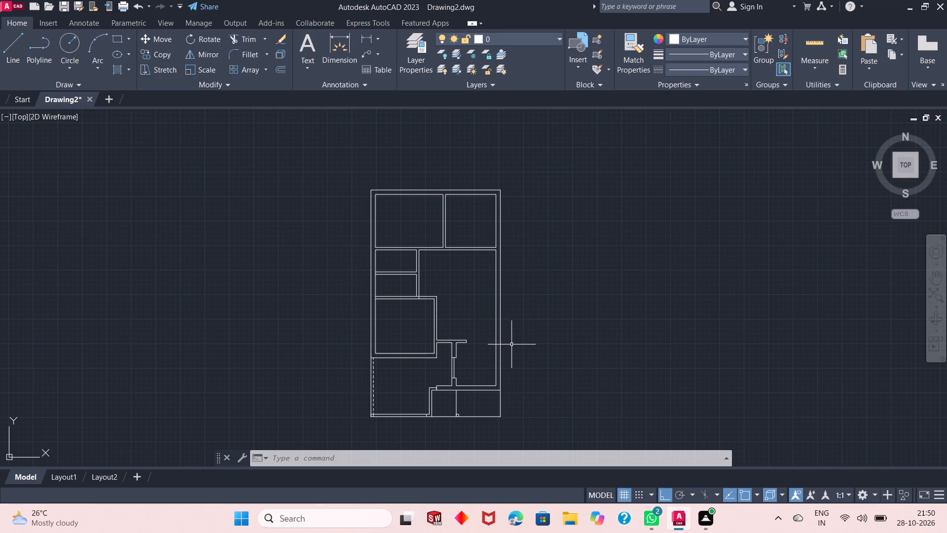
pyautogui.keyDown('ctrl'); pyautogui.scroll(2, 438, 206); pyautogui.keyUp('ctrl')
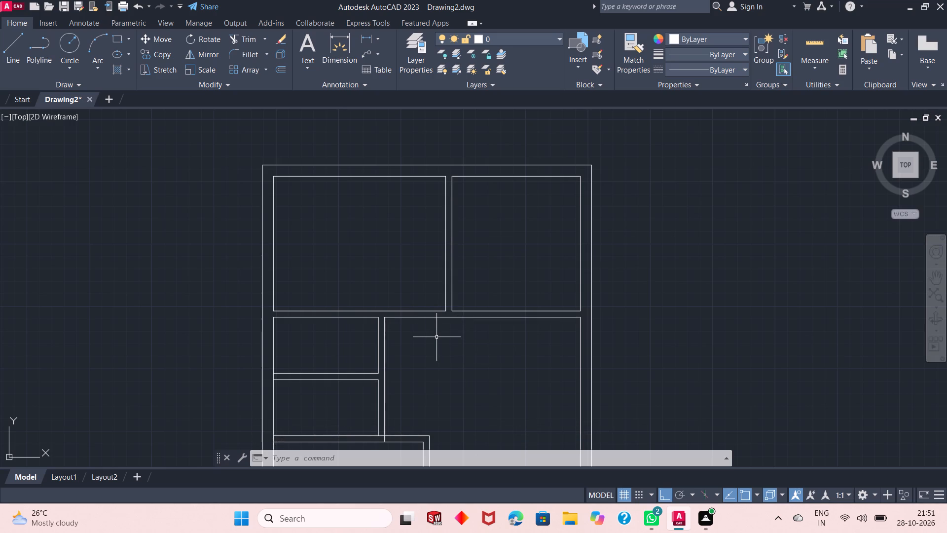
pyautogui.click(725, 462)
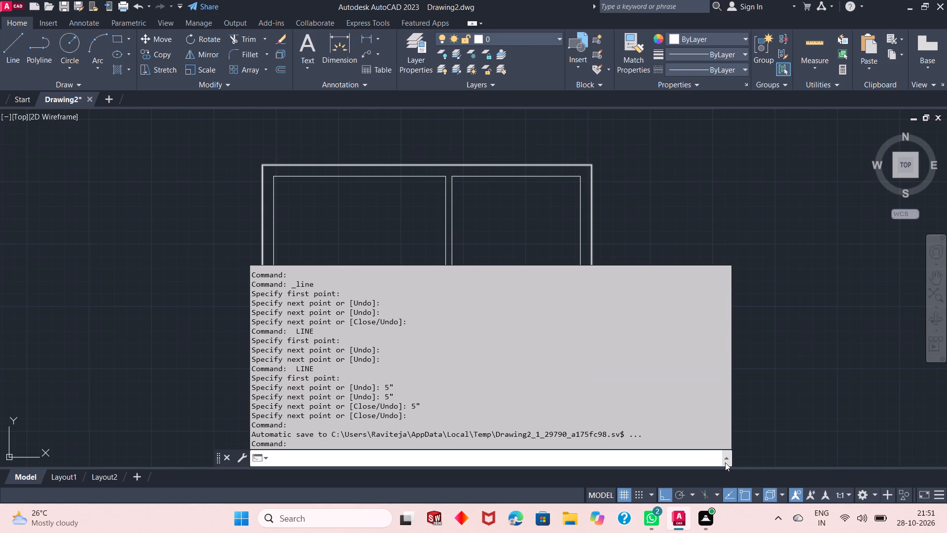
pyautogui.click(737, 276)
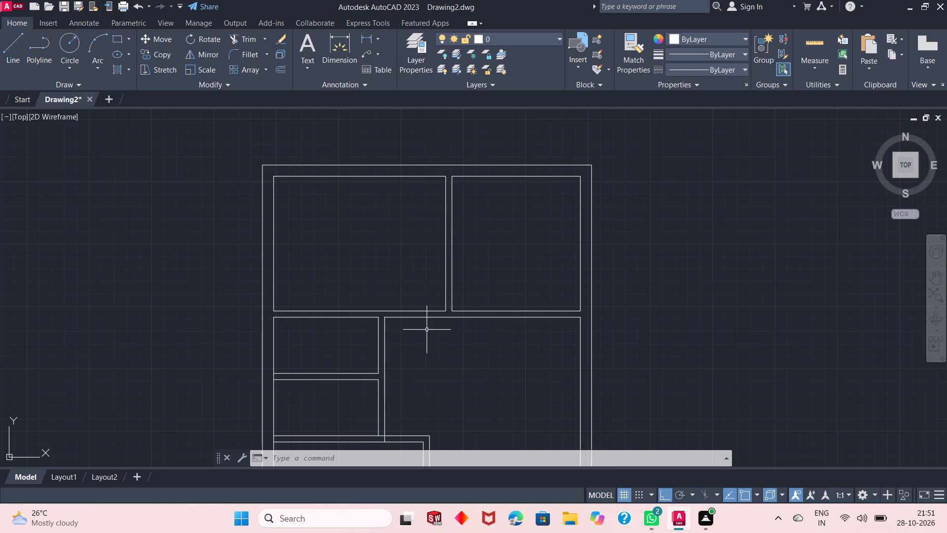
pyautogui.keyDown('ctrl'); pyautogui.scroll(3, 425, 300); pyautogui.keyUp('ctrl')
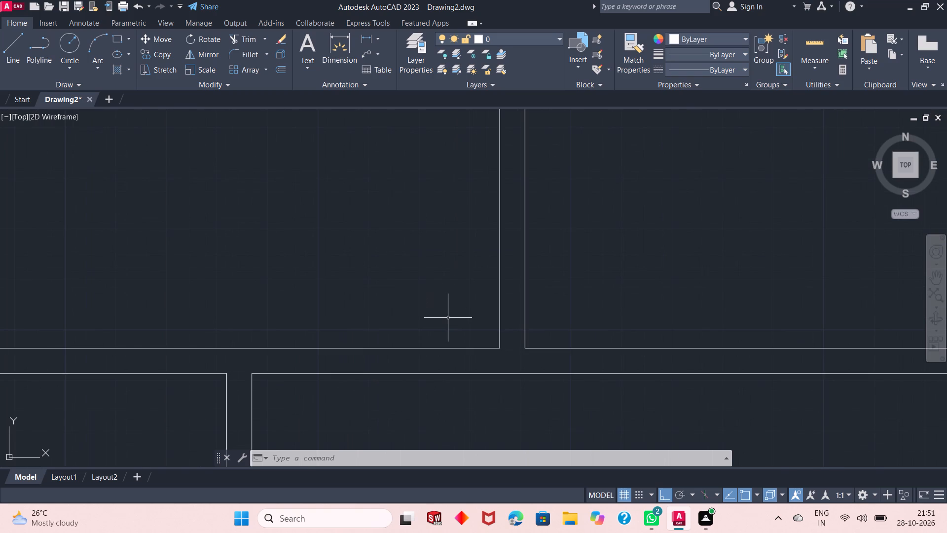
pyautogui.keyDown('ctrl'); pyautogui.scroll(-5, 447, 317); pyautogui.keyUp('ctrl')
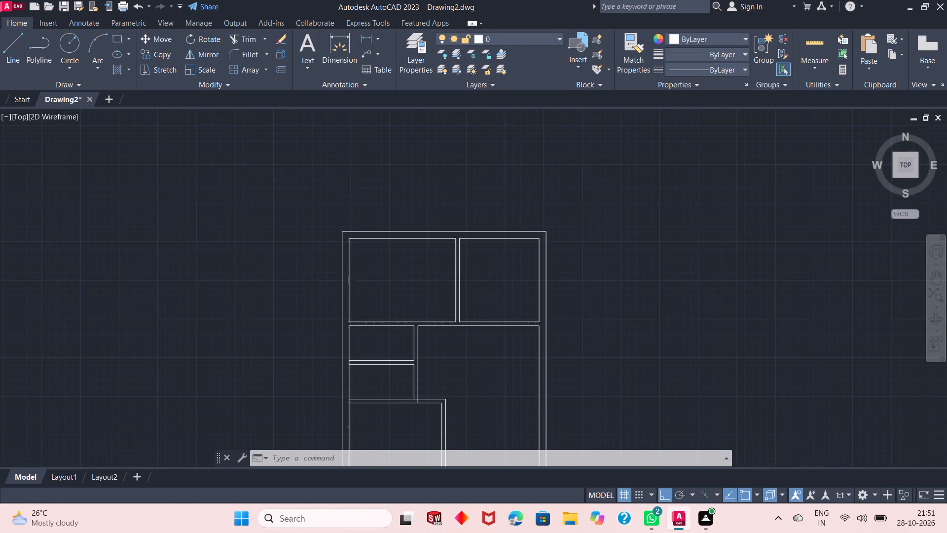
pyautogui.keyDown('ctrl'); pyautogui.scroll(-1, 447, 317); pyautogui.keyUp('ctrl')
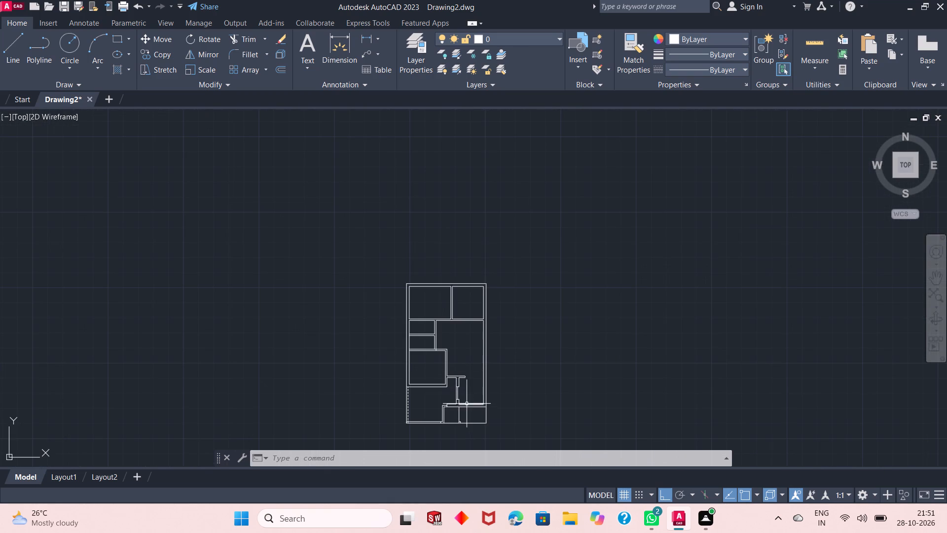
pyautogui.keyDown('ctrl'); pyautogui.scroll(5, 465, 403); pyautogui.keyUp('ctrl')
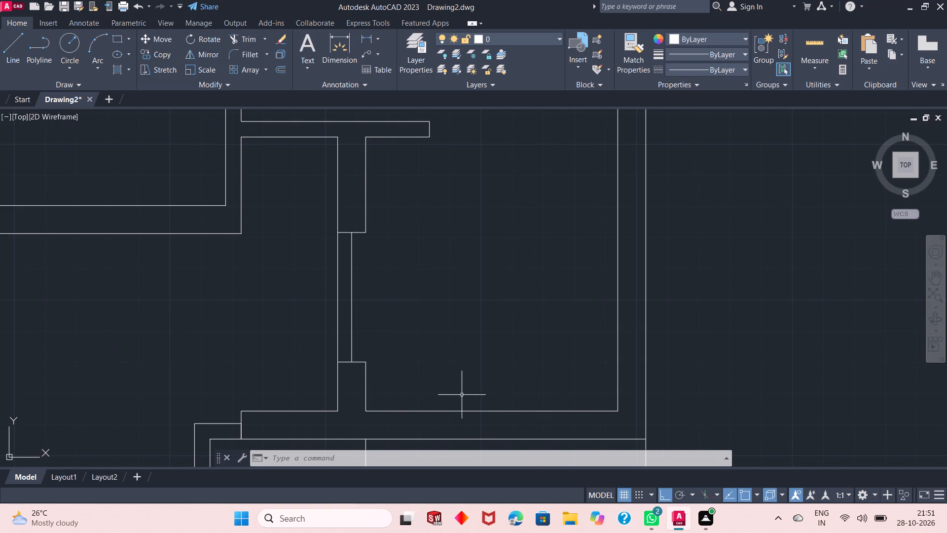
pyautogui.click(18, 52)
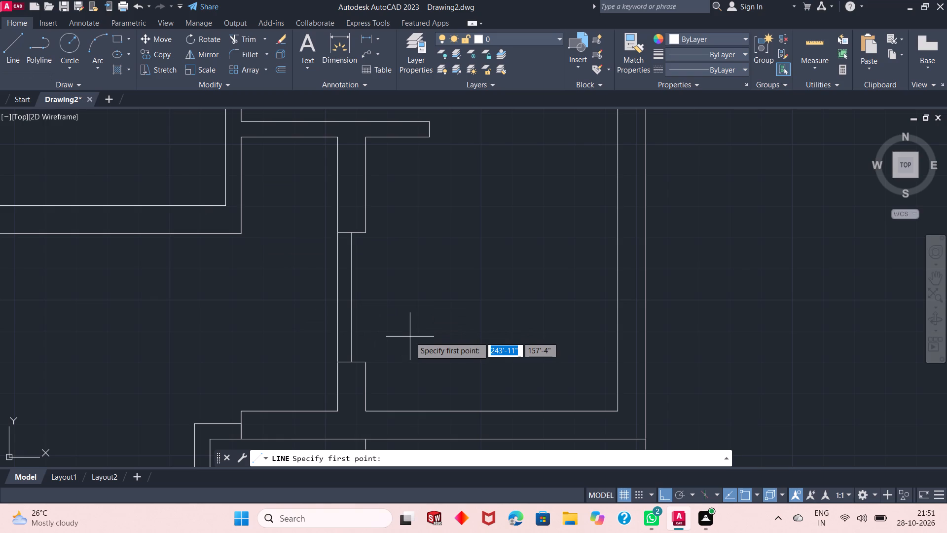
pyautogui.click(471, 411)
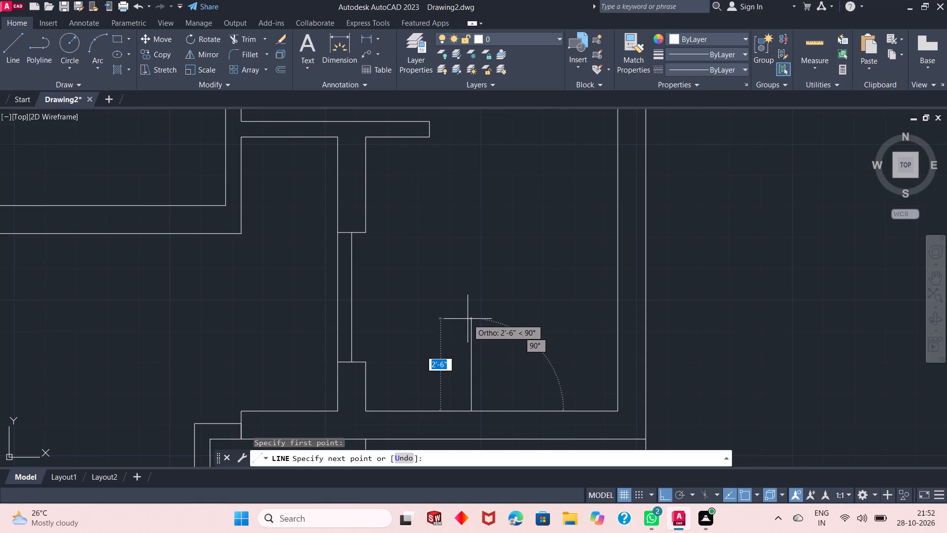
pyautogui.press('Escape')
# Draw a stepped line from the lower-right room's bottom inner wall: 2'4" up, 2' to the right, then 1'3" up.
pyautogui.press('space')
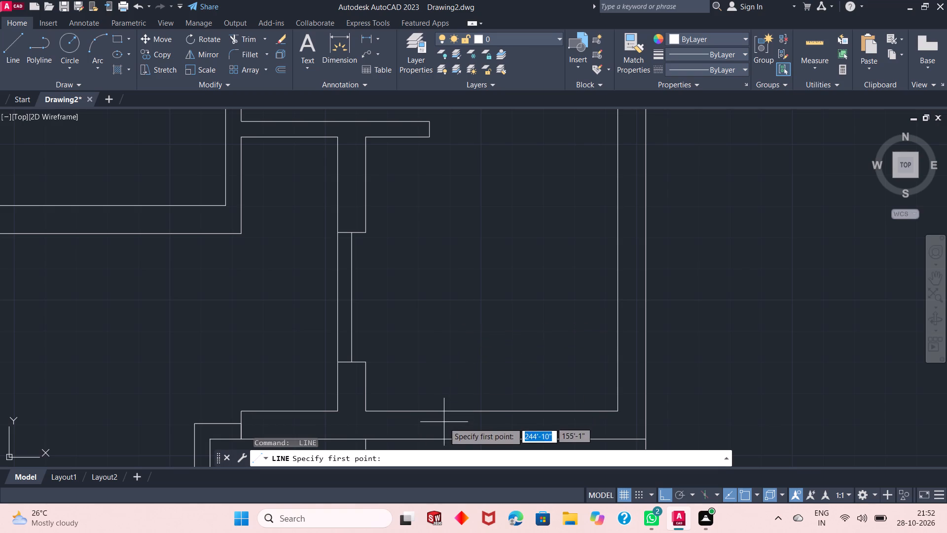
pyautogui.click(457, 412)
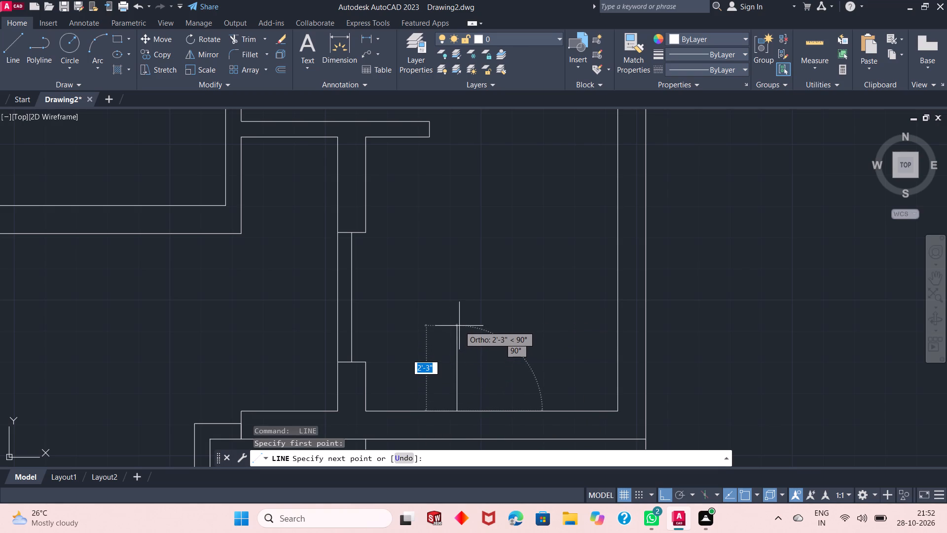
pyautogui.write('2\'4"')
pyautogui.press('Return')
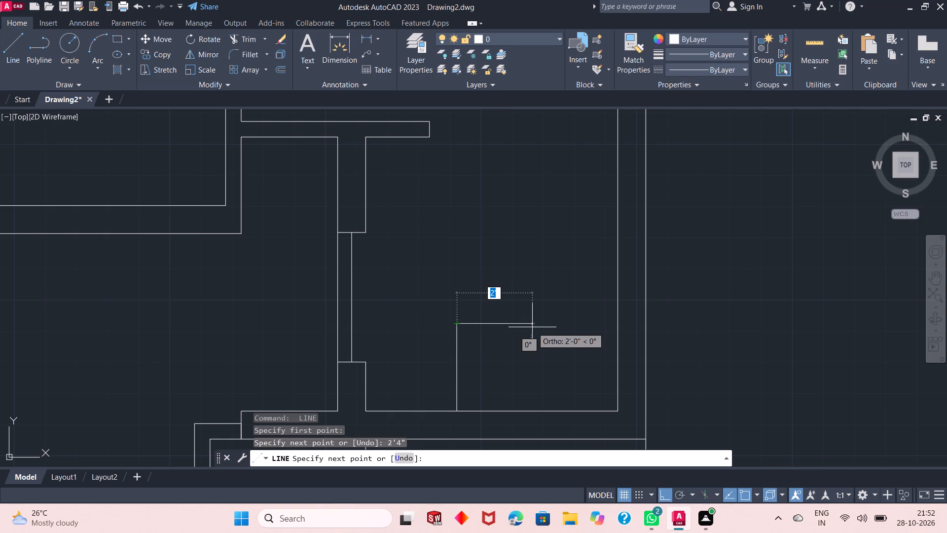
pyautogui.write("2'")
pyautogui.press('Return')
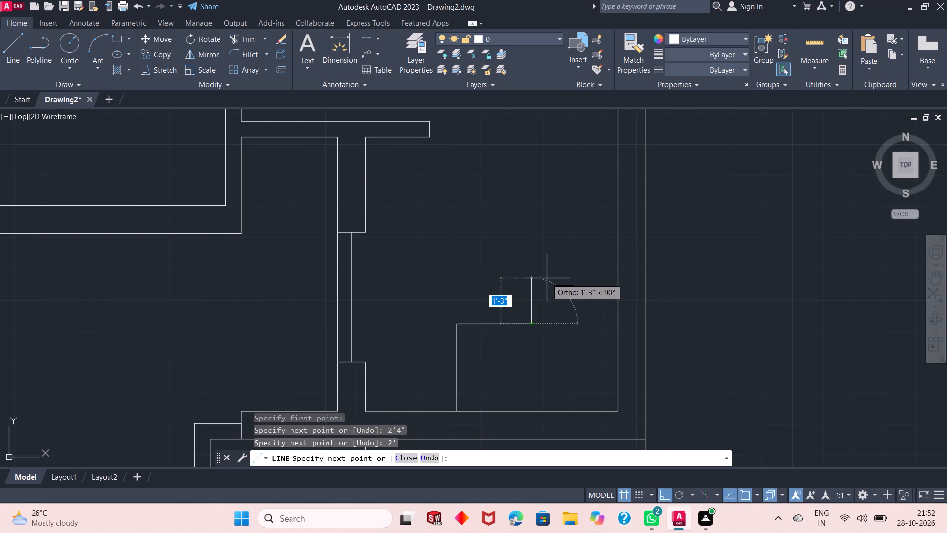
pyautogui.write("1'6")
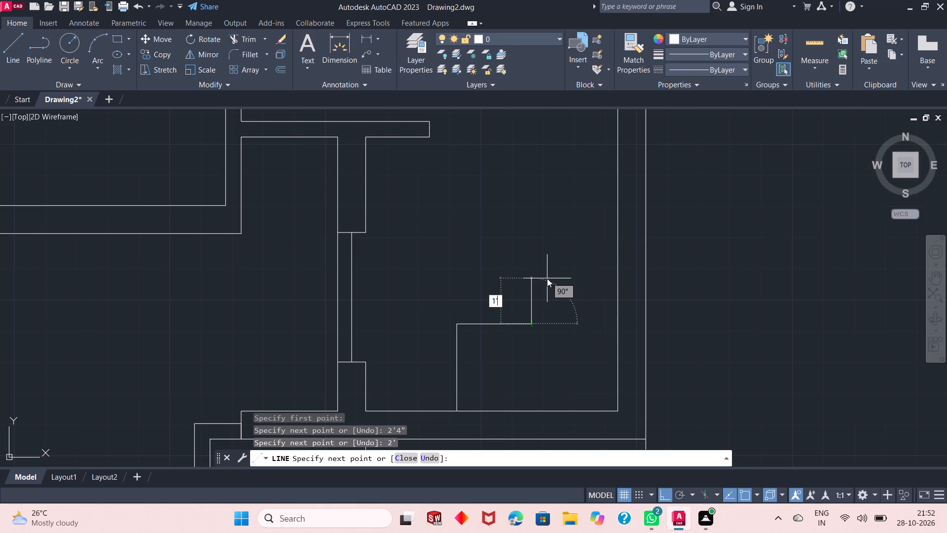
pyautogui.press('BackSpace')
pyautogui.write('3"')
pyautogui.press('Return')
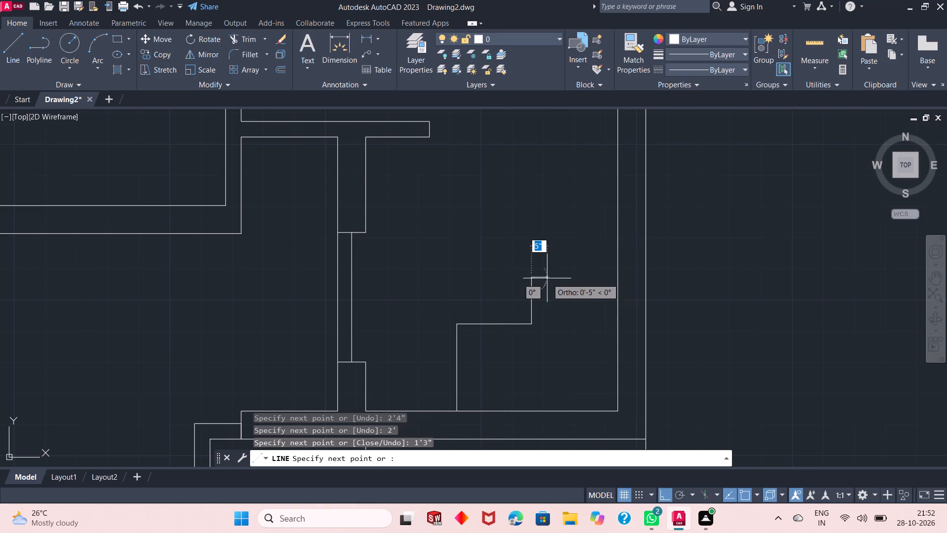
pyautogui.press('Return')
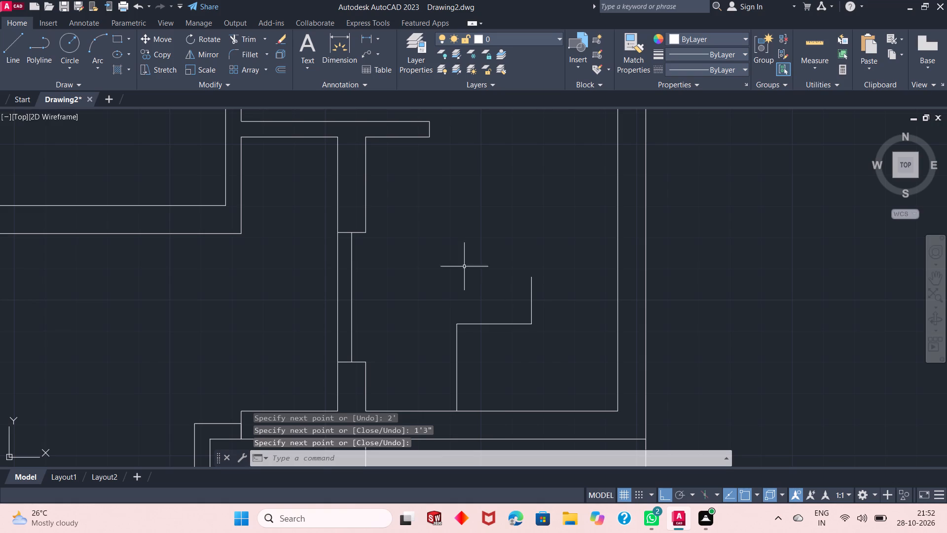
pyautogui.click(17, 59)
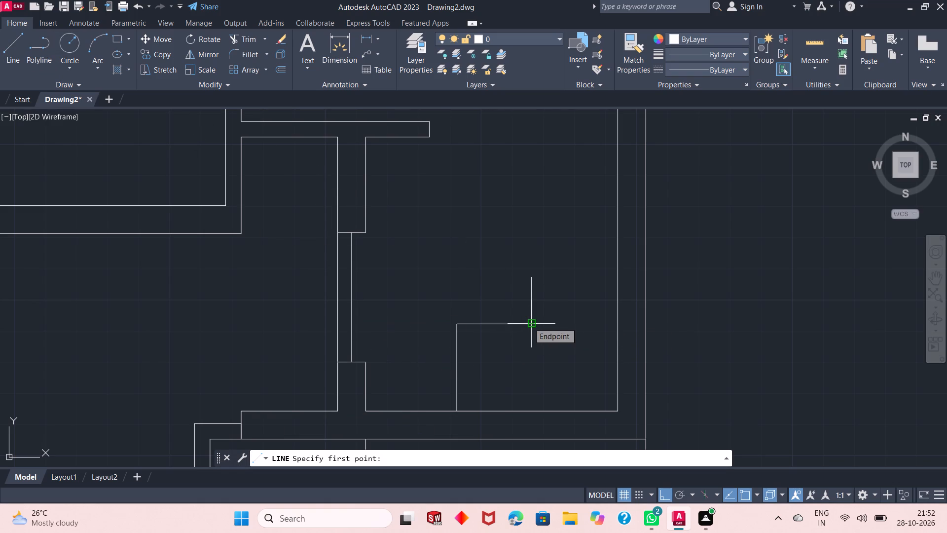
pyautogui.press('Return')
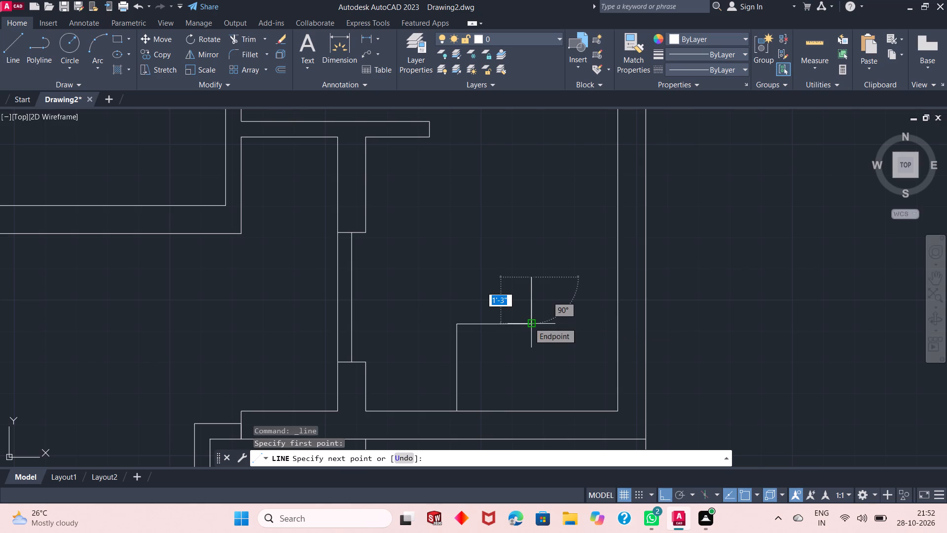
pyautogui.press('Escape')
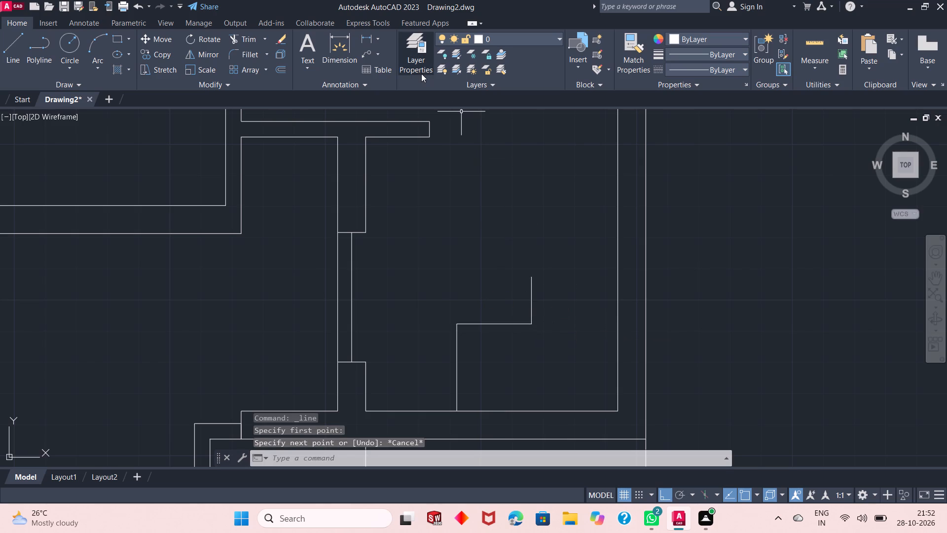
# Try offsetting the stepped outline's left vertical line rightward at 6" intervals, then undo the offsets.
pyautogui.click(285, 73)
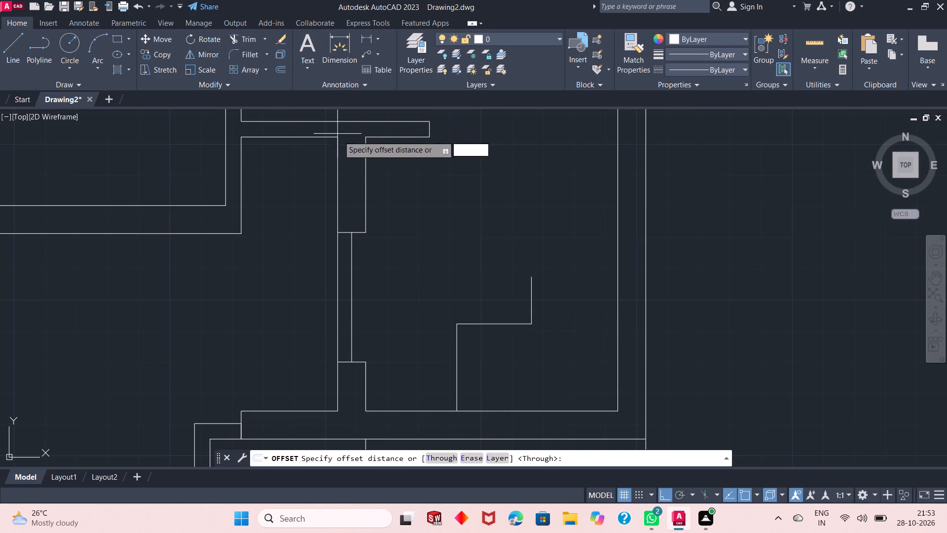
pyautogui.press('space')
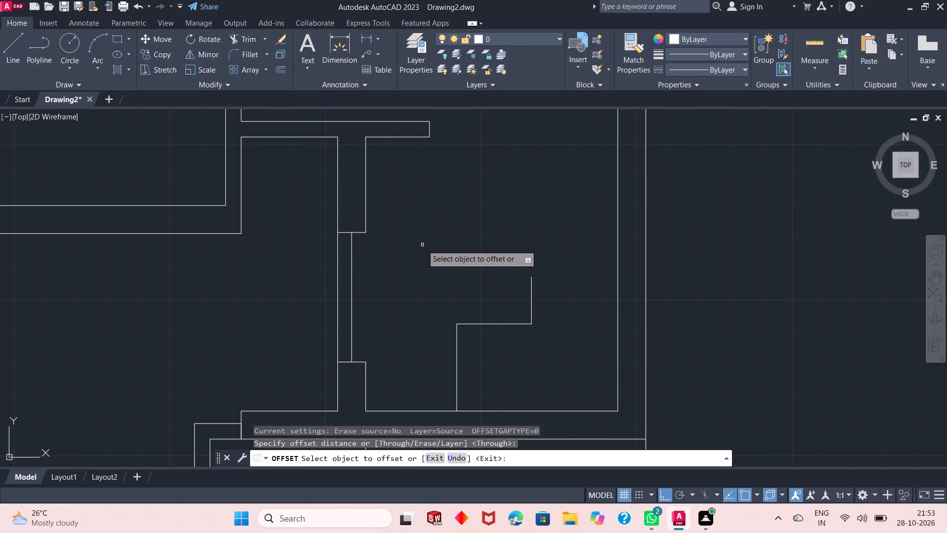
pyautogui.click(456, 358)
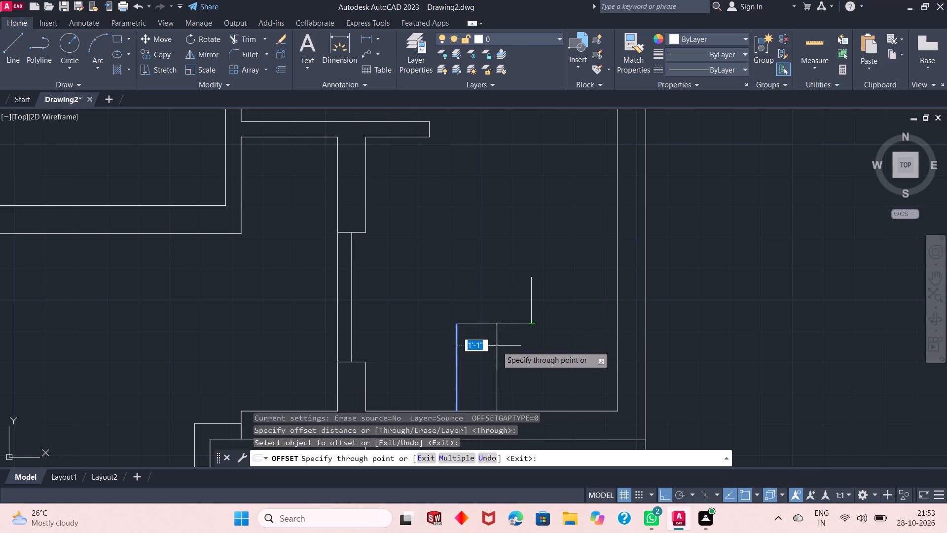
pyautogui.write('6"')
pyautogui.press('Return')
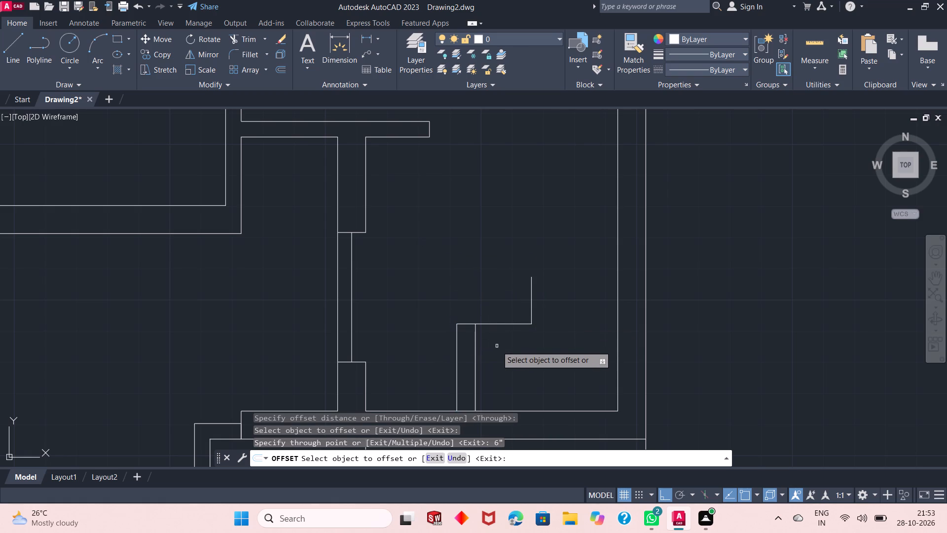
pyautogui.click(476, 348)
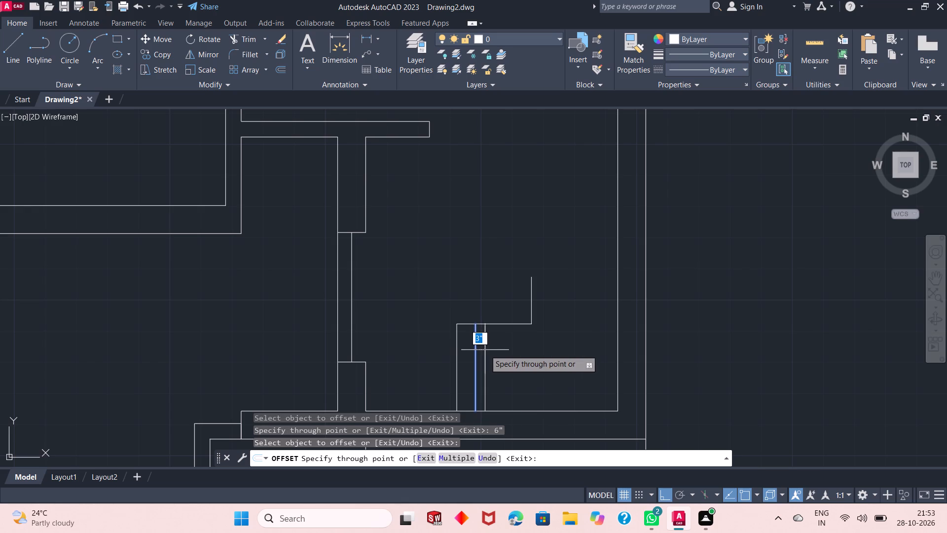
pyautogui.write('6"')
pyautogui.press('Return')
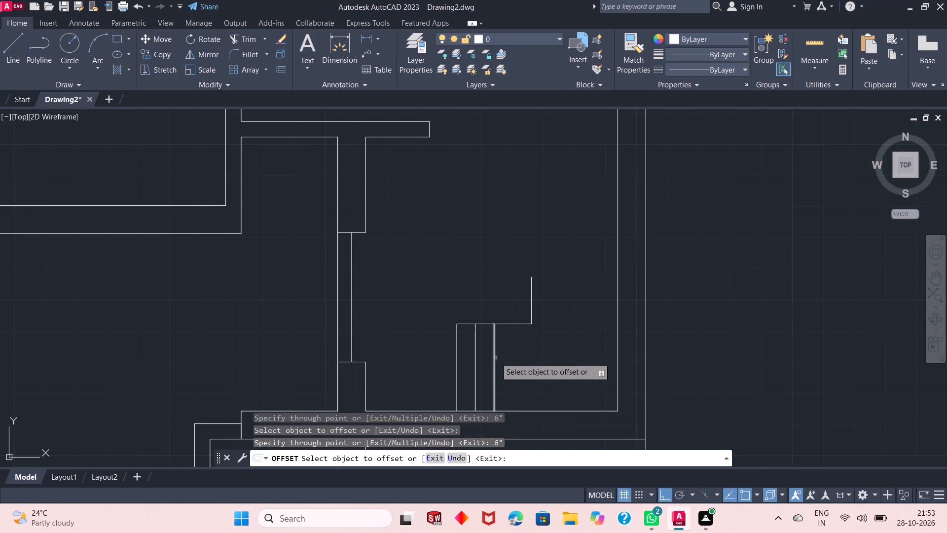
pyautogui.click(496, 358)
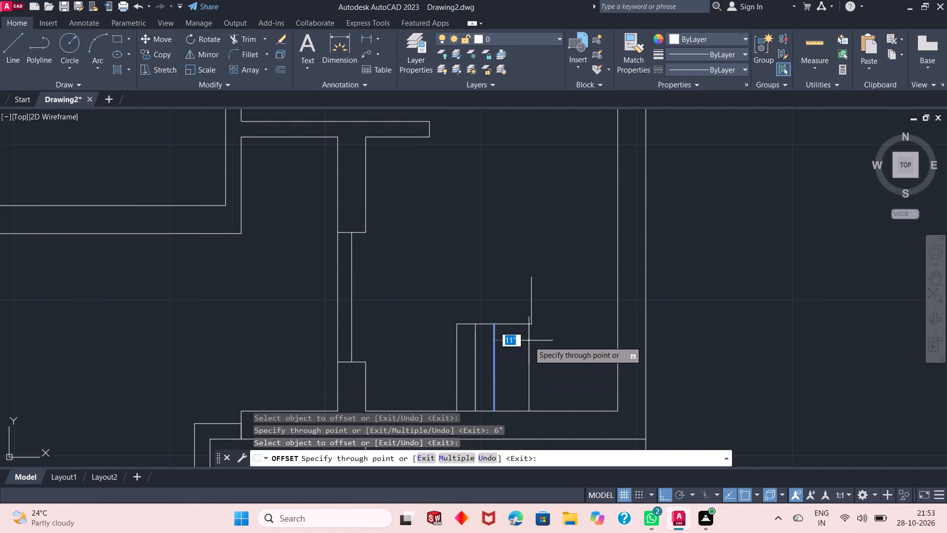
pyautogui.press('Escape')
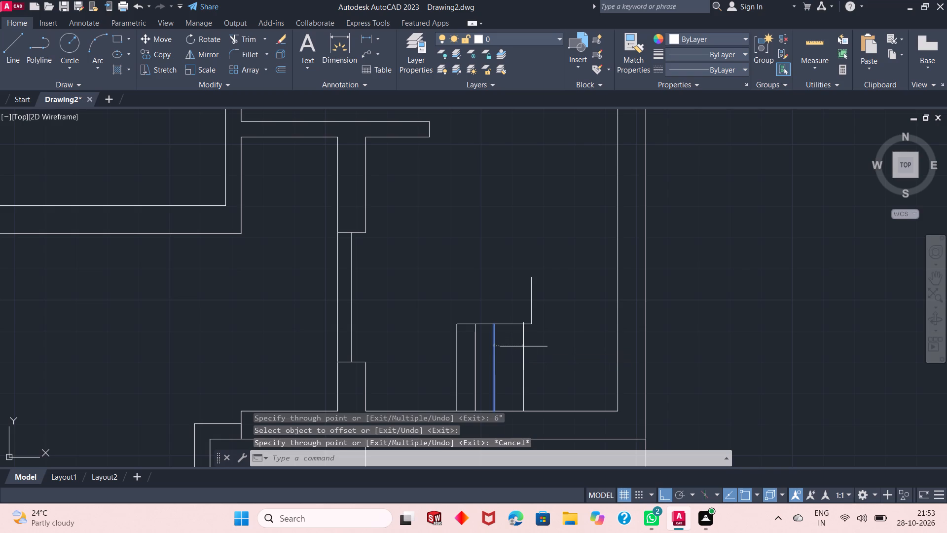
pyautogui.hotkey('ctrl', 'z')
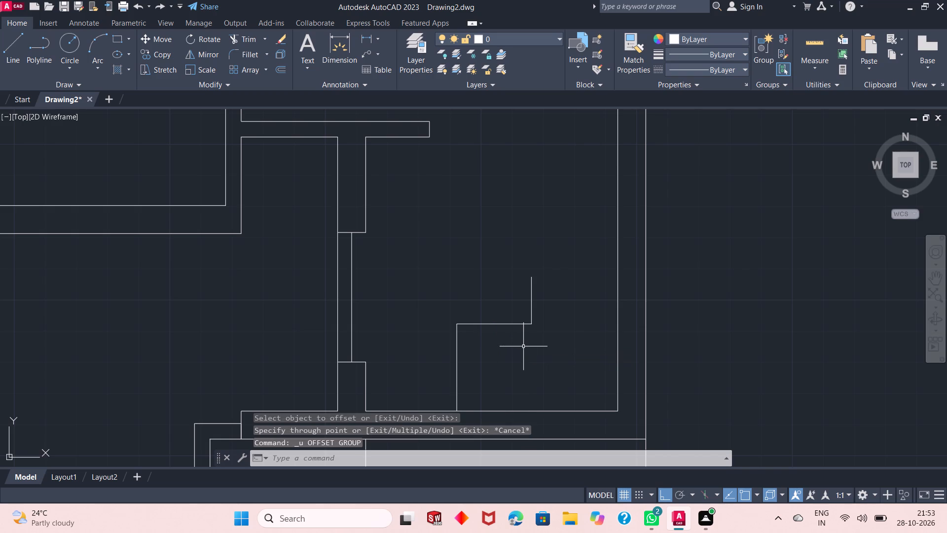
# Offset the stepped outline's left vertical line rightward successively, twice by 8" and once through the outline's inner corner, for three tread lines.
pyautogui.click(282, 68)
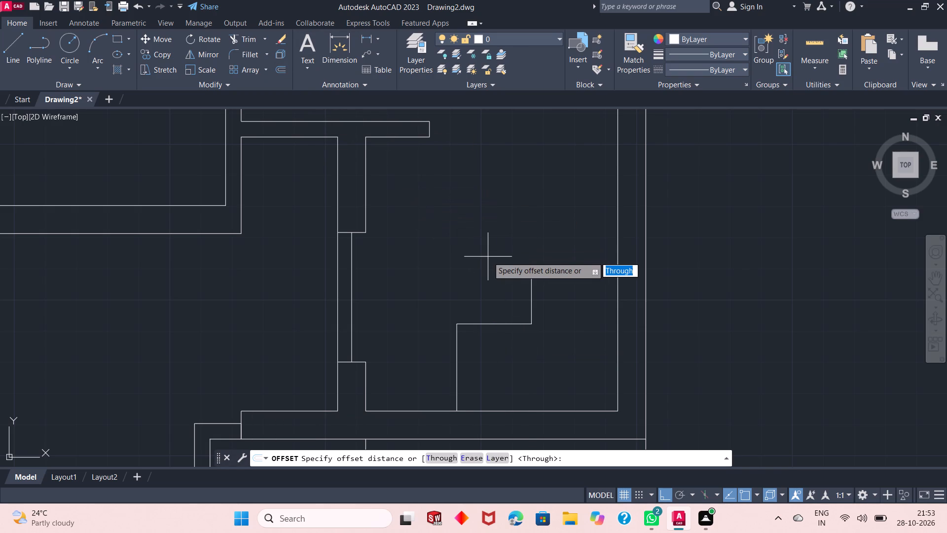
pyautogui.press('space')
pyautogui.click(457, 350)
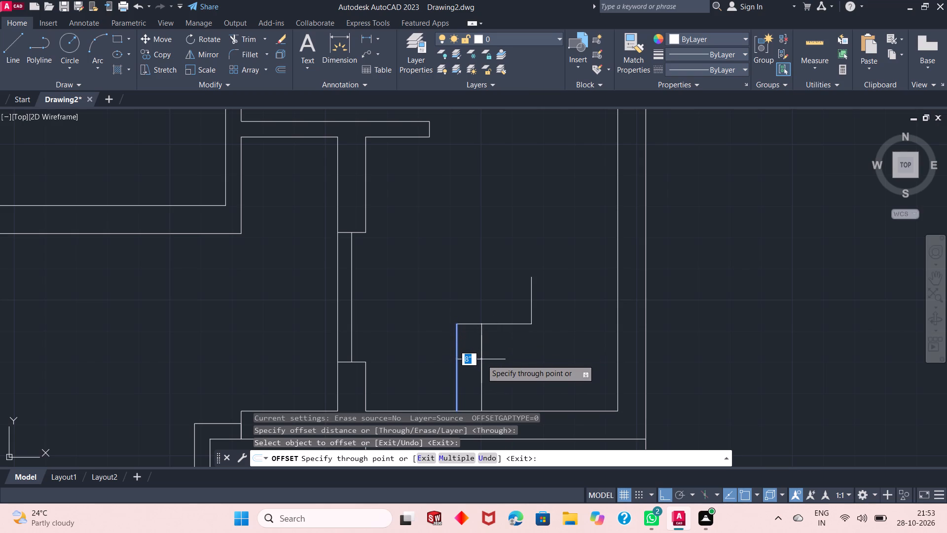
pyautogui.write('8"')
pyautogui.press('Return')
pyautogui.click(481, 359)
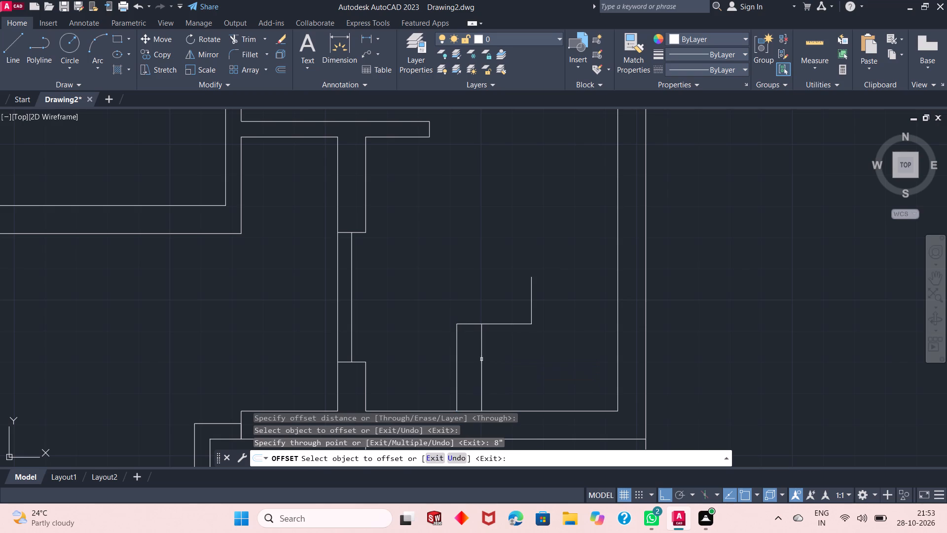
pyautogui.write('8"')
pyautogui.press('Return')
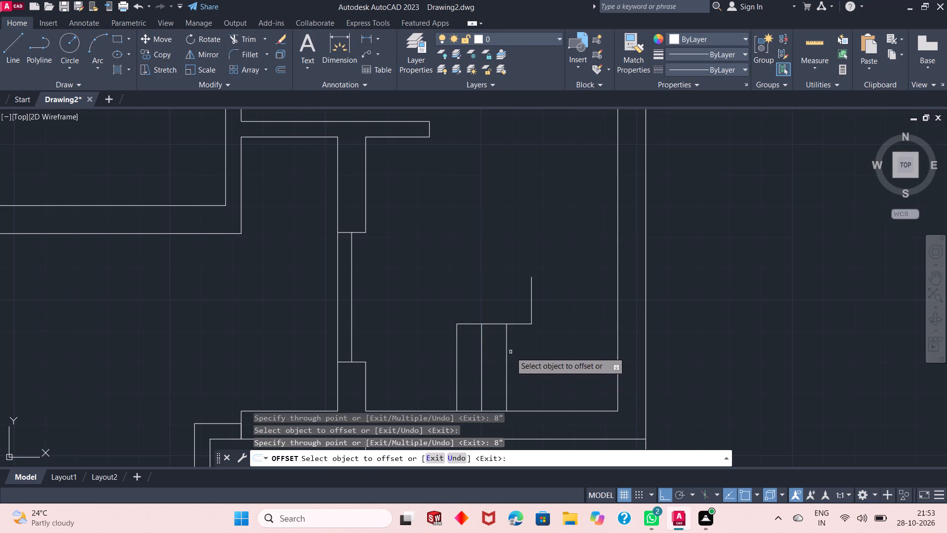
pyautogui.click(507, 348)
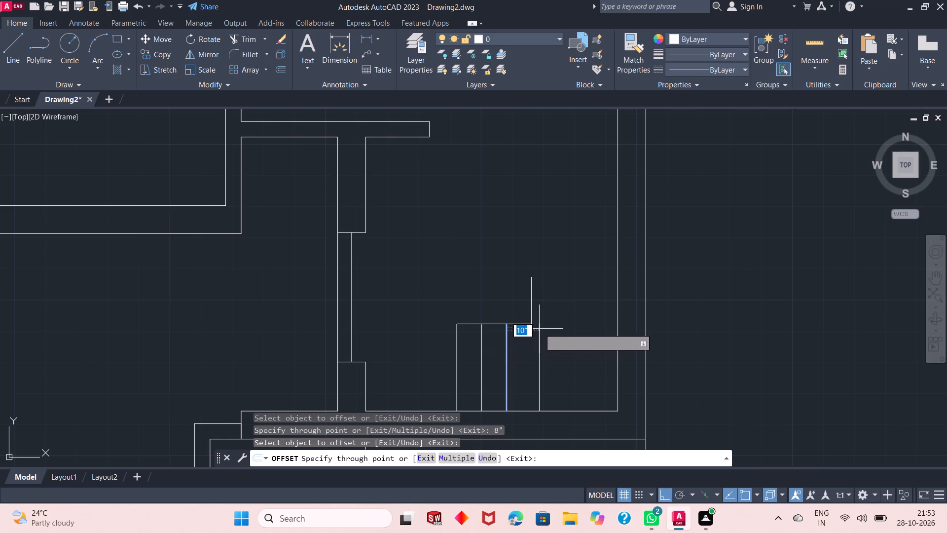
pyautogui.click(531, 327)
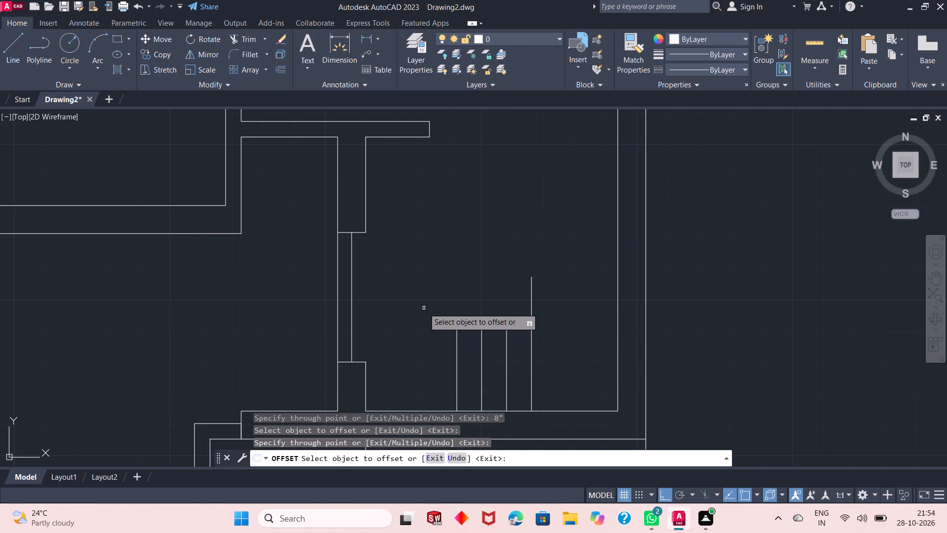
pyautogui.press('space')
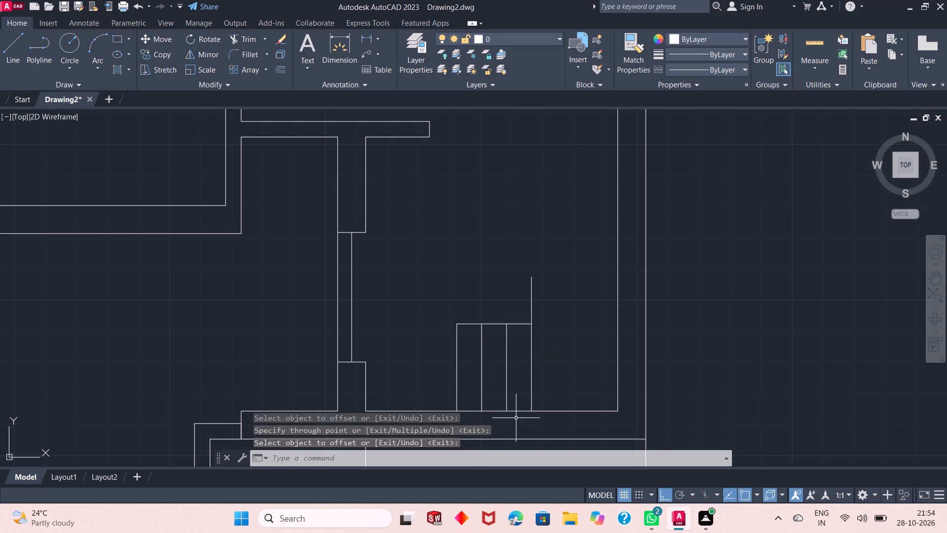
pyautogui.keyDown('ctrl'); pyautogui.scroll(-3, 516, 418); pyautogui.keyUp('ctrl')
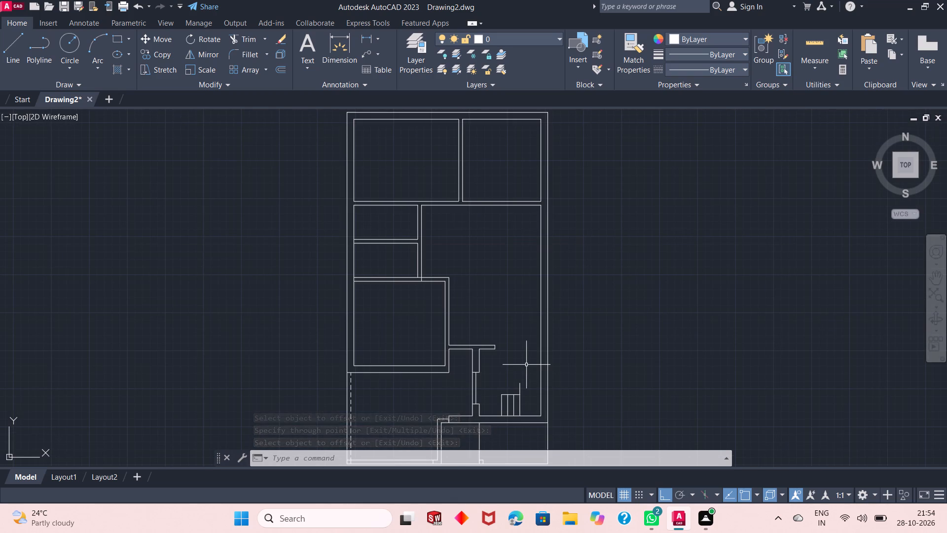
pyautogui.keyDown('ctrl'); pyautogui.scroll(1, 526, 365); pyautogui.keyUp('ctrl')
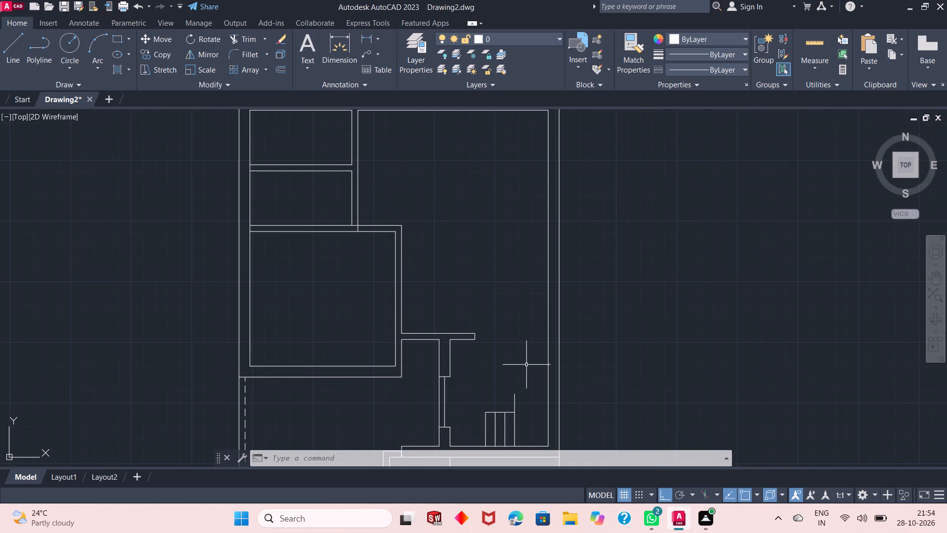
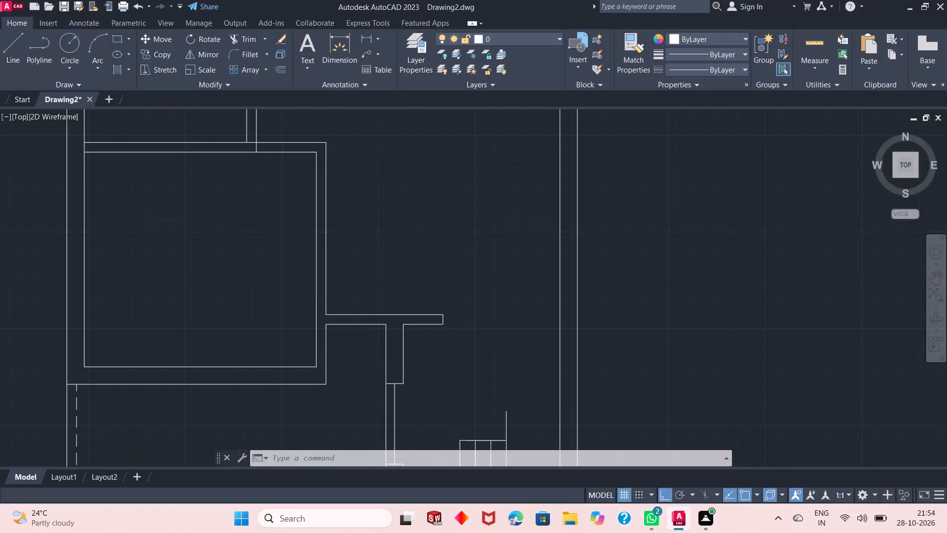
# Draw a horizontal line from the stepped outline's top end to the inner face of the right outer wall.
pyautogui.keyDown('ctrl'); pyautogui.scroll(-1, 526, 365); pyautogui.keyUp('ctrl')
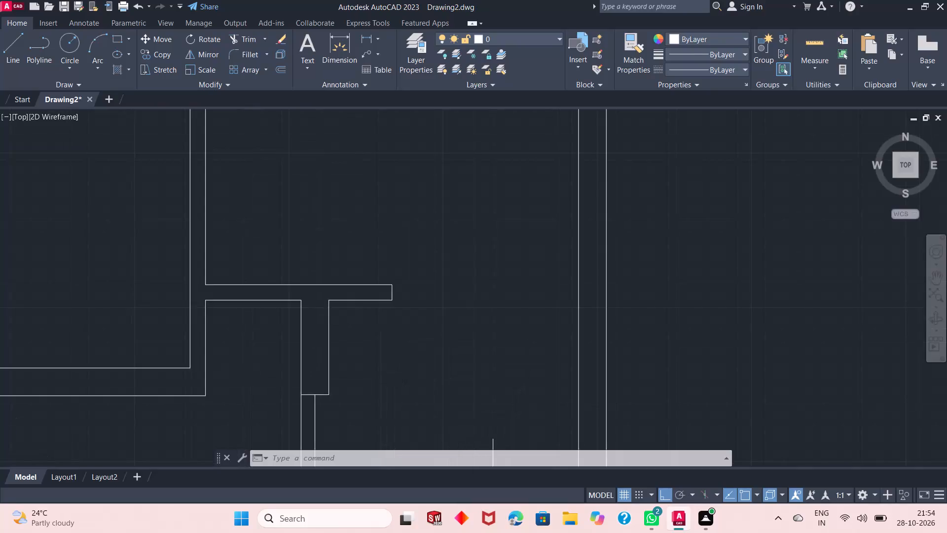
pyautogui.keyDown('ctrl'); pyautogui.scroll(-1, 526, 365); pyautogui.keyUp('ctrl')
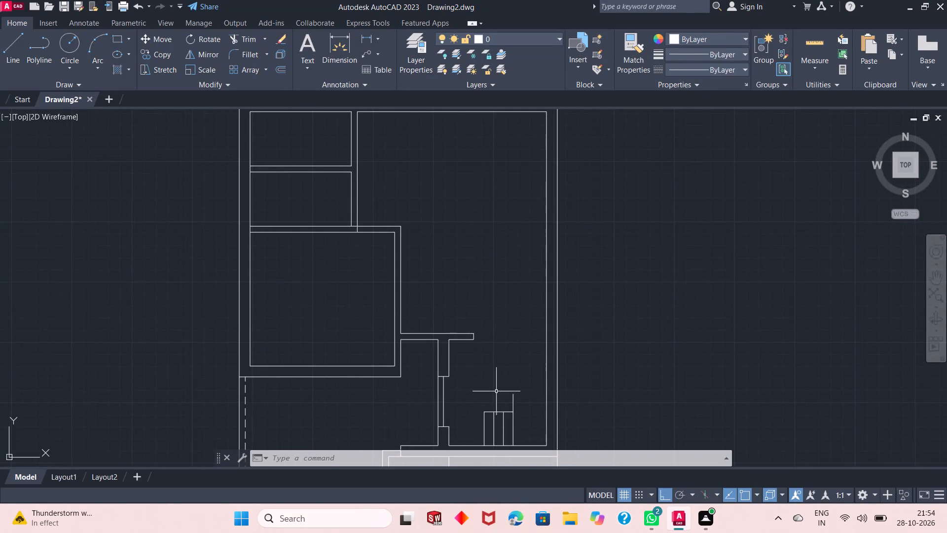
pyautogui.keyDown('ctrl'); pyautogui.scroll(2, 495, 394); pyautogui.keyUp('ctrl')
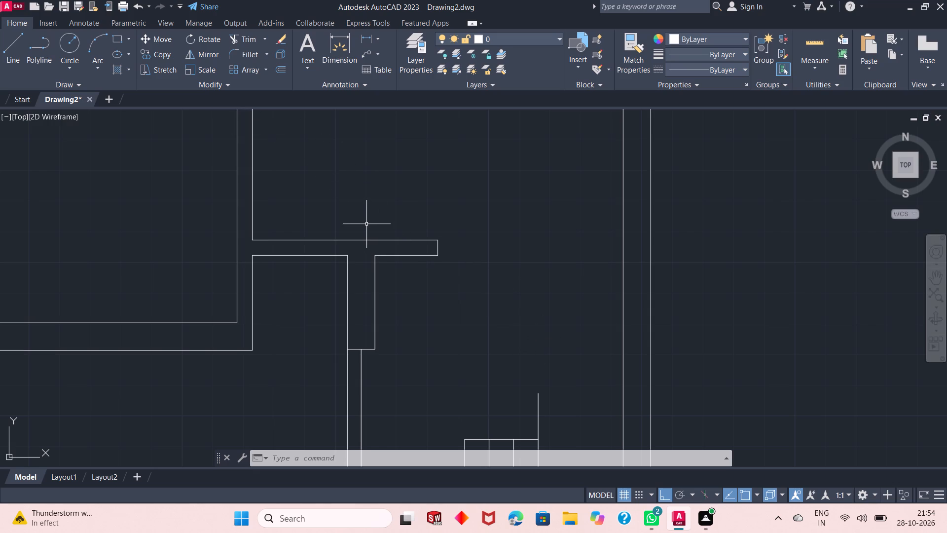
pyautogui.click(22, 52)
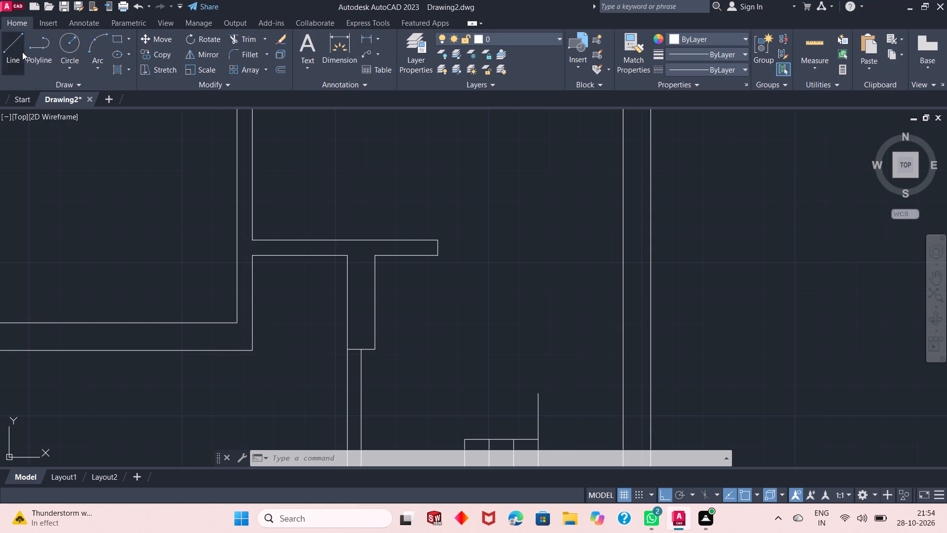
pyautogui.click(539, 393)
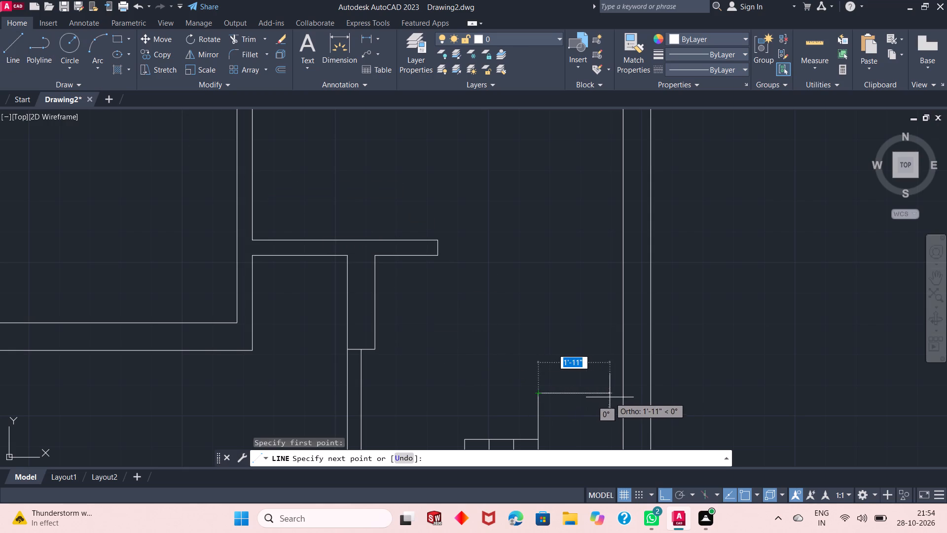
pyautogui.click(624, 392)
pyautogui.press('space')
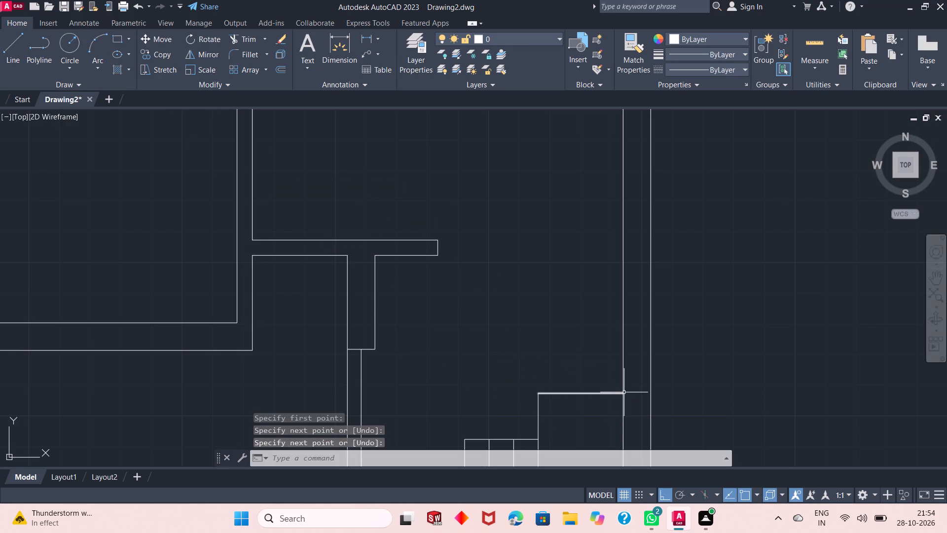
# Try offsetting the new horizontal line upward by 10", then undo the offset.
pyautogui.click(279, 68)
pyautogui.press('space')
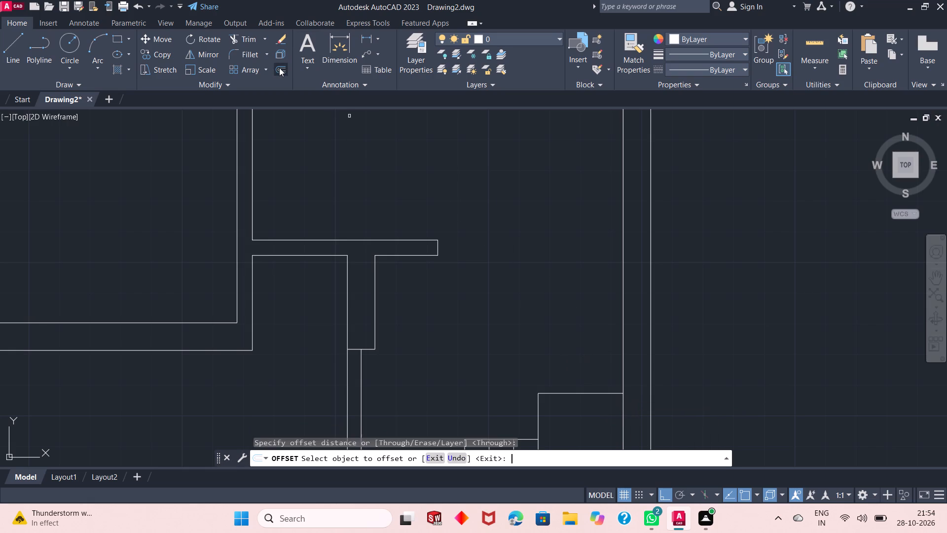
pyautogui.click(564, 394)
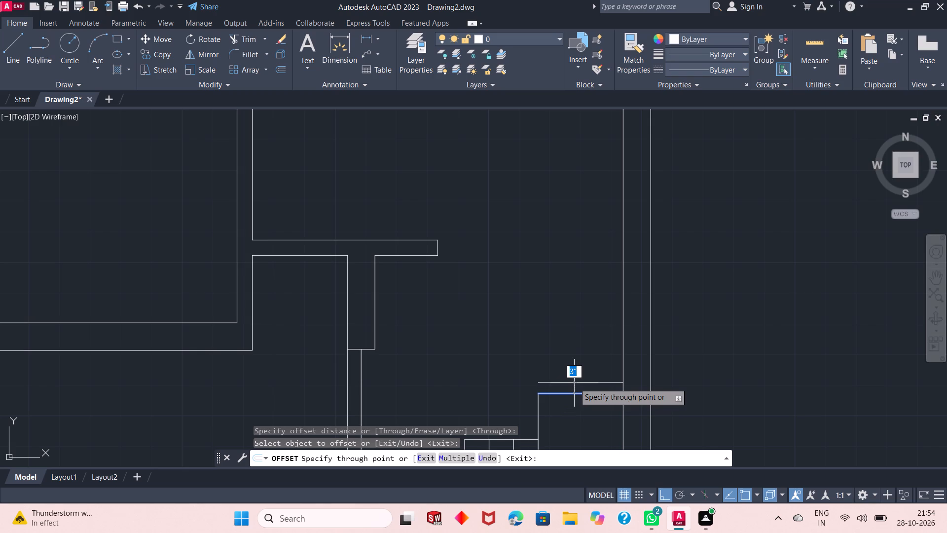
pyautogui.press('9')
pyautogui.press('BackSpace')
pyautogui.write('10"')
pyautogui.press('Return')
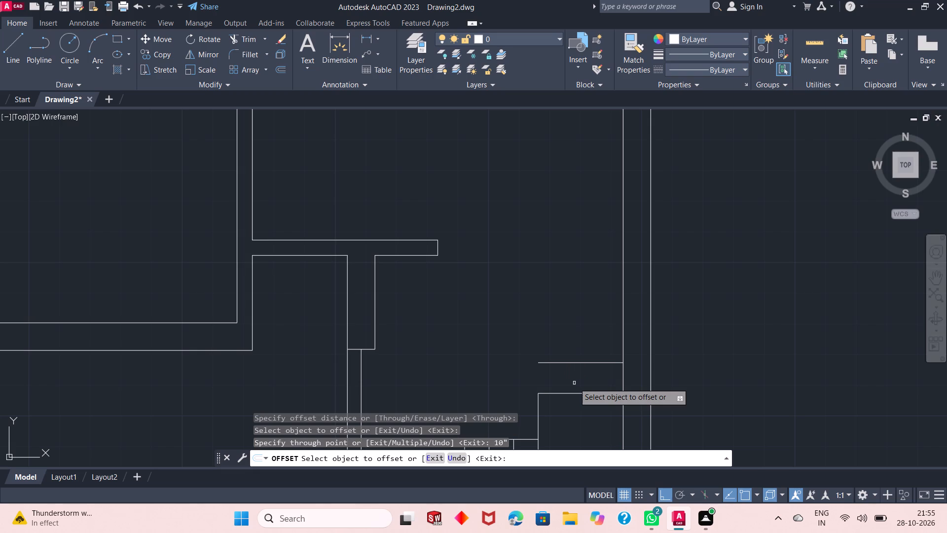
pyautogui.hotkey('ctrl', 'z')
# Offset the horizontal line upward seven times in succession at 9" intervals to make the staircase's upper tread lines.
pyautogui.click(575, 393)
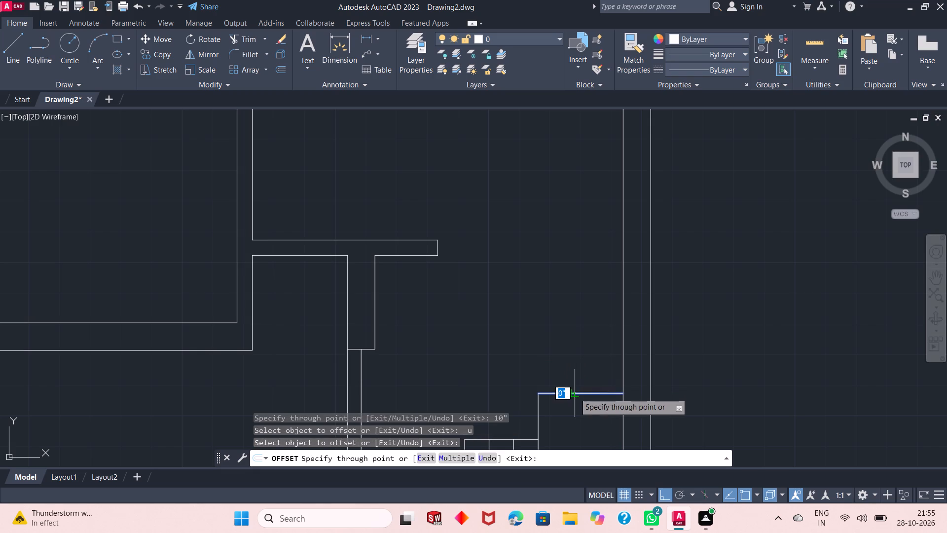
pyautogui.write('9"')
pyautogui.press('Return')
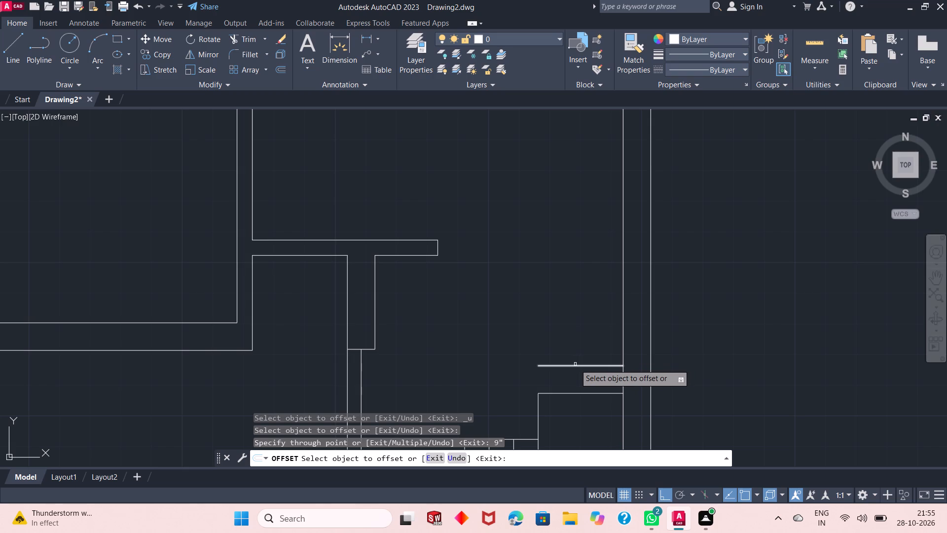
pyautogui.click(575, 364)
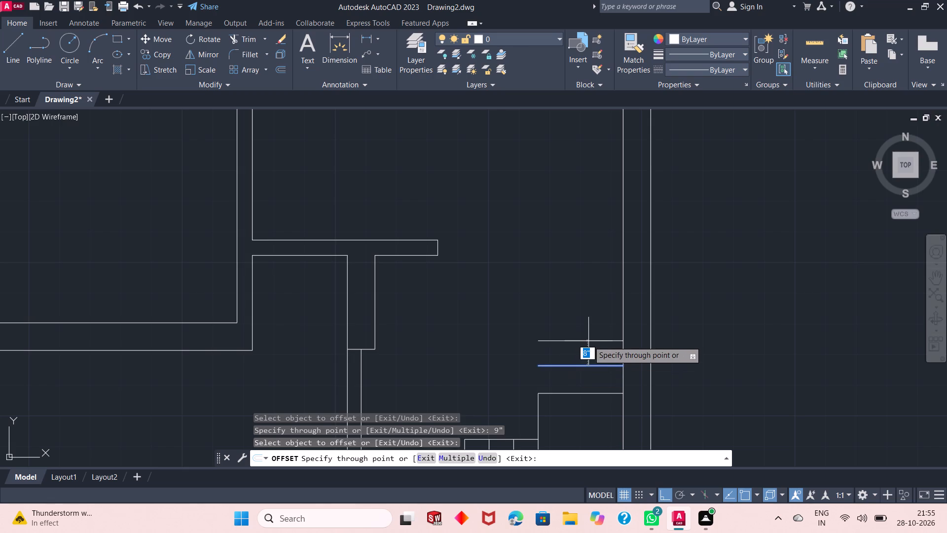
pyautogui.write('9"')
pyautogui.press('Return')
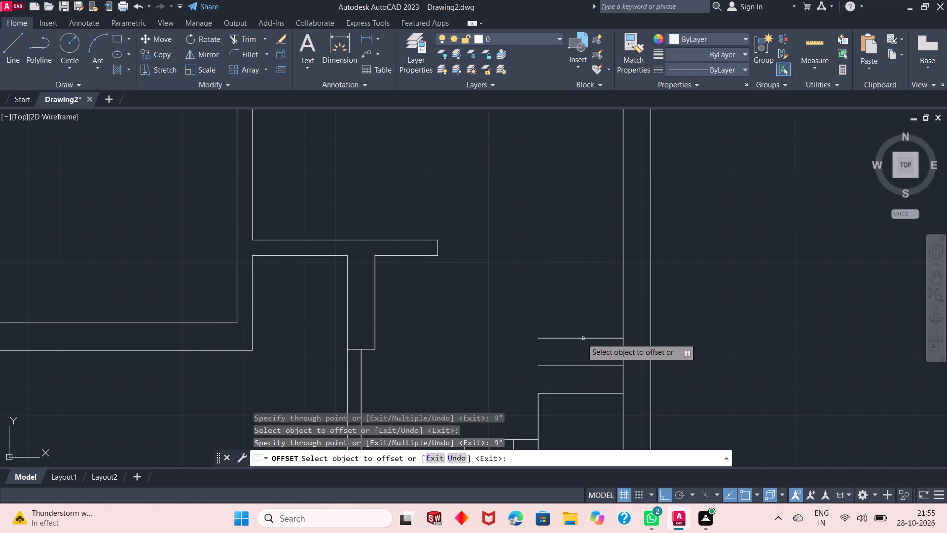
pyautogui.click(578, 338)
pyautogui.write('9"')
pyautogui.press('Return')
pyautogui.click(565, 310)
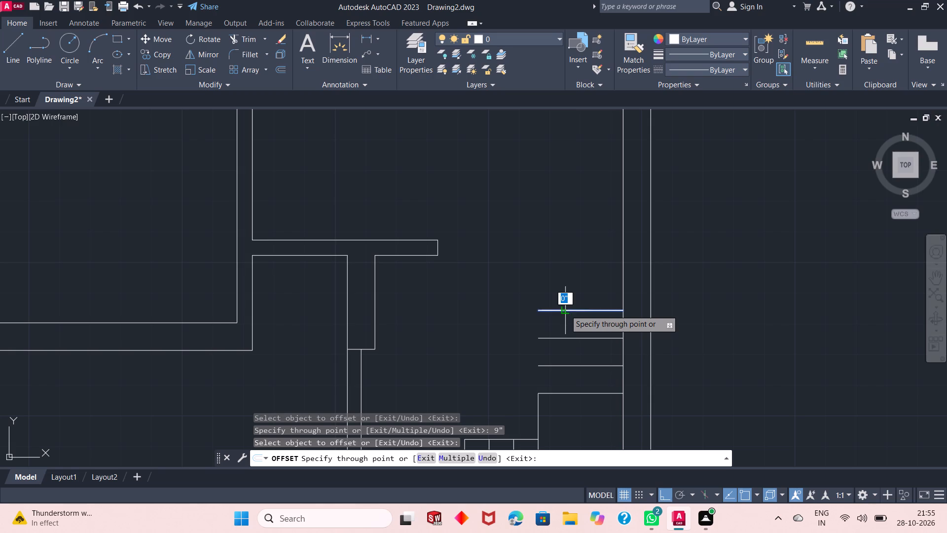
pyautogui.write('9"')
pyautogui.press('Return')
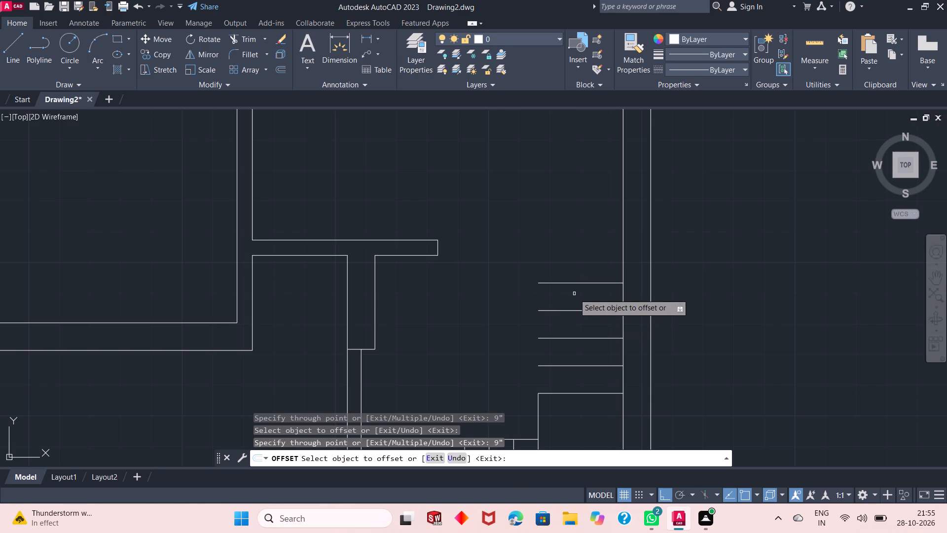
pyautogui.click(542, 283)
pyautogui.write('9"')
pyautogui.press('Return')
pyautogui.click(540, 255)
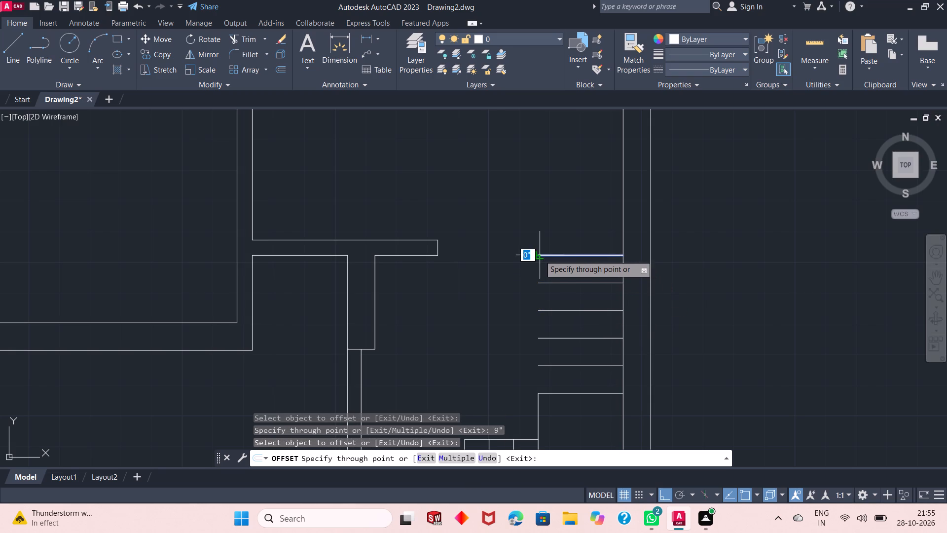
pyautogui.write('9"')
pyautogui.press('Return')
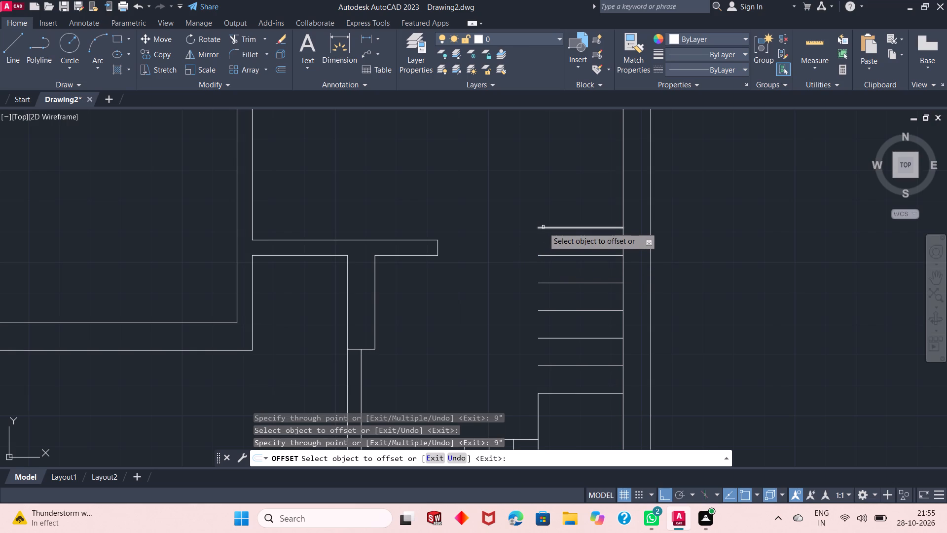
pyautogui.click(543, 227)
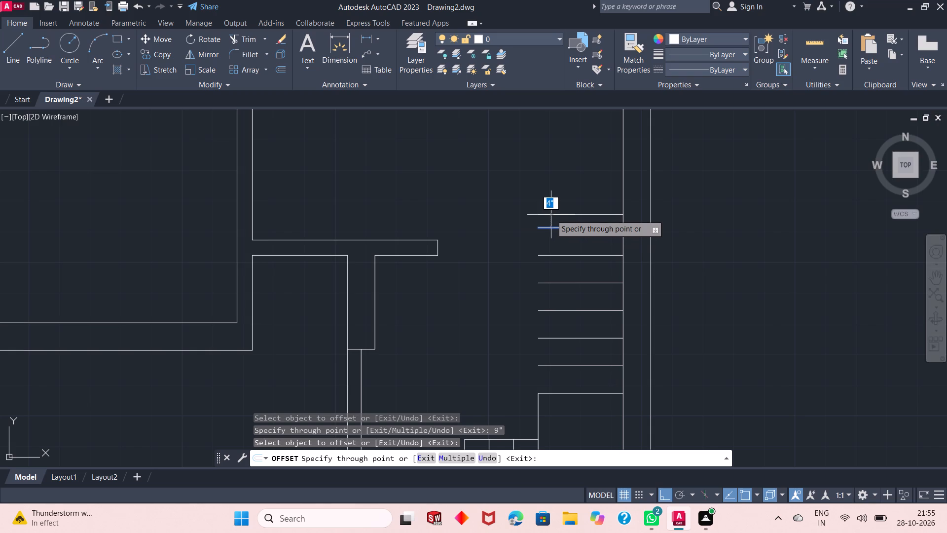
pyautogui.write('9"')
pyautogui.press('Return')
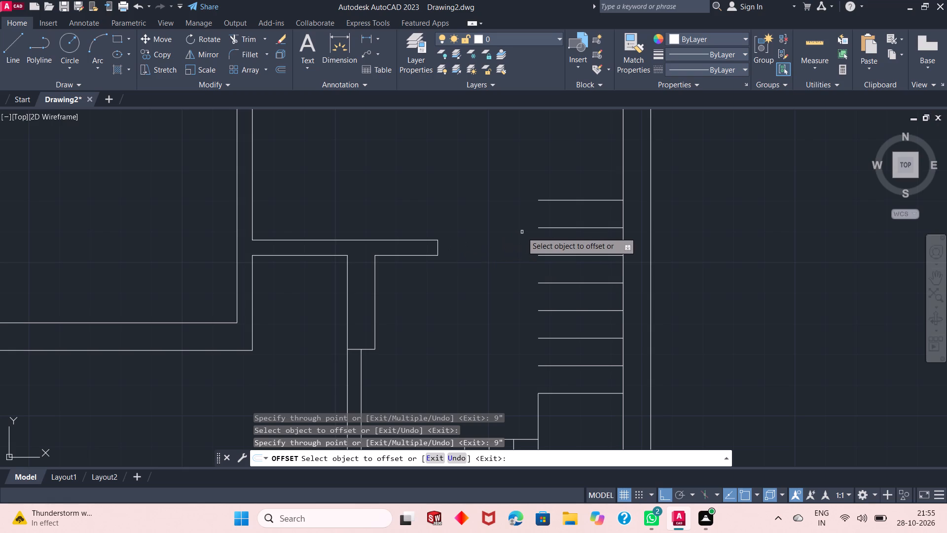
pyautogui.press('Return')
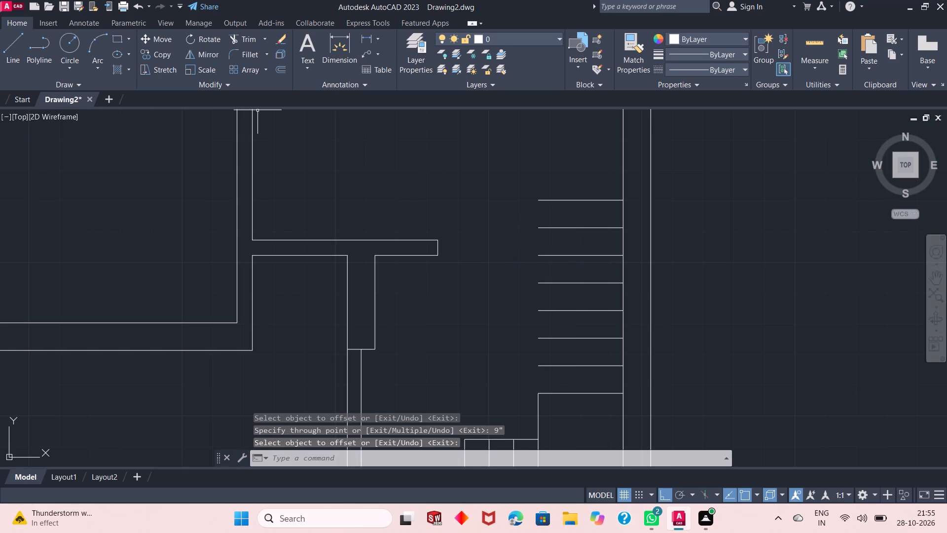
# Draw a vertical line about 5'-3" long joining the left ends of the horizontal treads, from the topmost to the lowest.
pyautogui.click(23, 53)
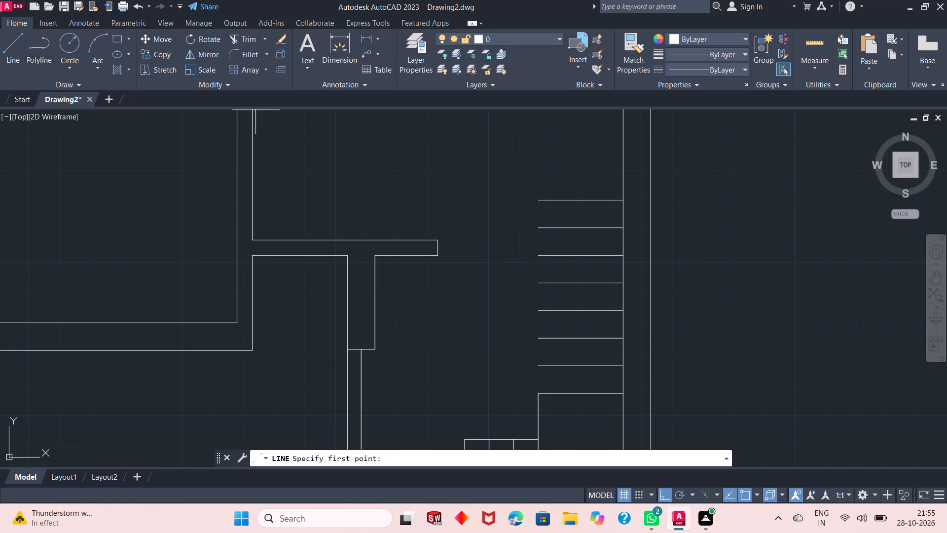
pyautogui.click(535, 199)
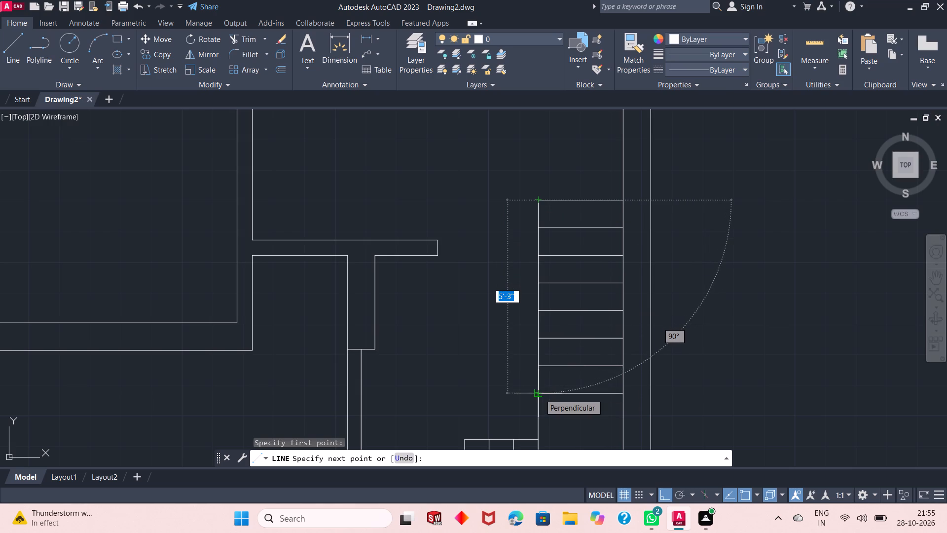
pyautogui.click(540, 394)
pyautogui.press('Return')
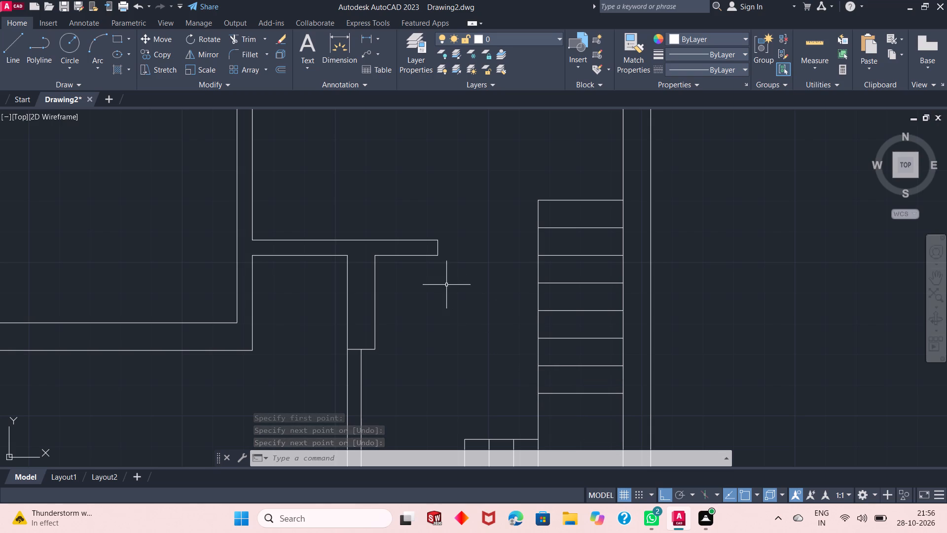
# Offset the vertical line along the treads' left ends by 1" to each side.
pyautogui.click(277, 70)
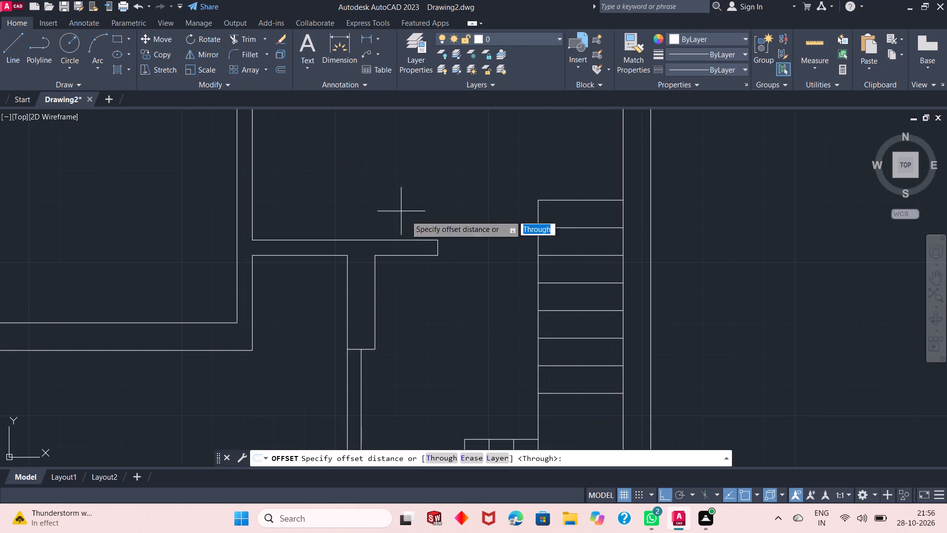
pyautogui.press('space')
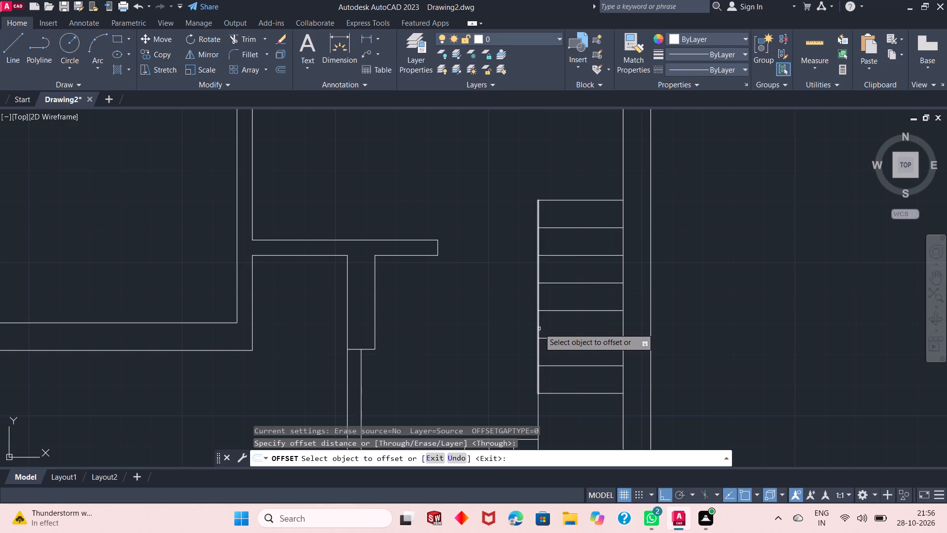
pyautogui.click(539, 328)
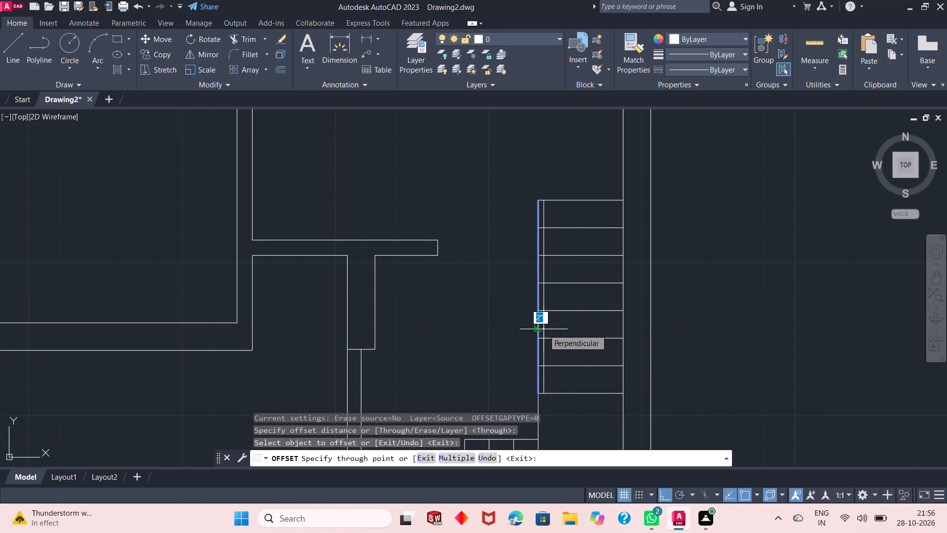
pyautogui.write('1"')
pyautogui.press('Return')
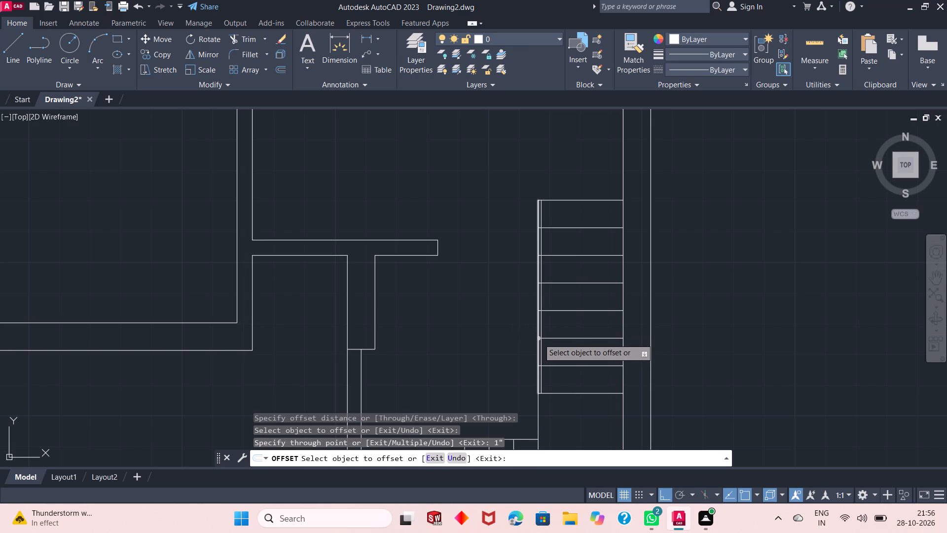
pyautogui.click(539, 339)
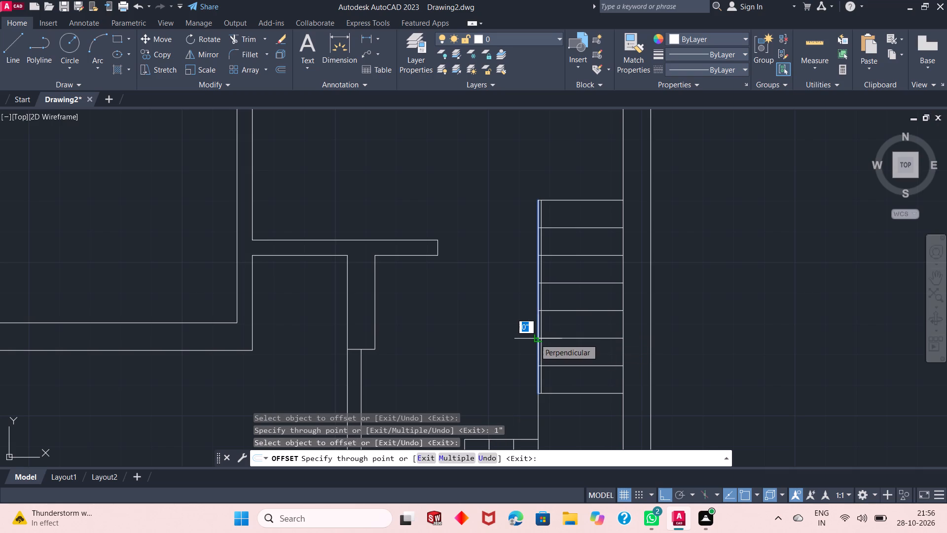
pyautogui.write('1"')
pyautogui.press('Return')
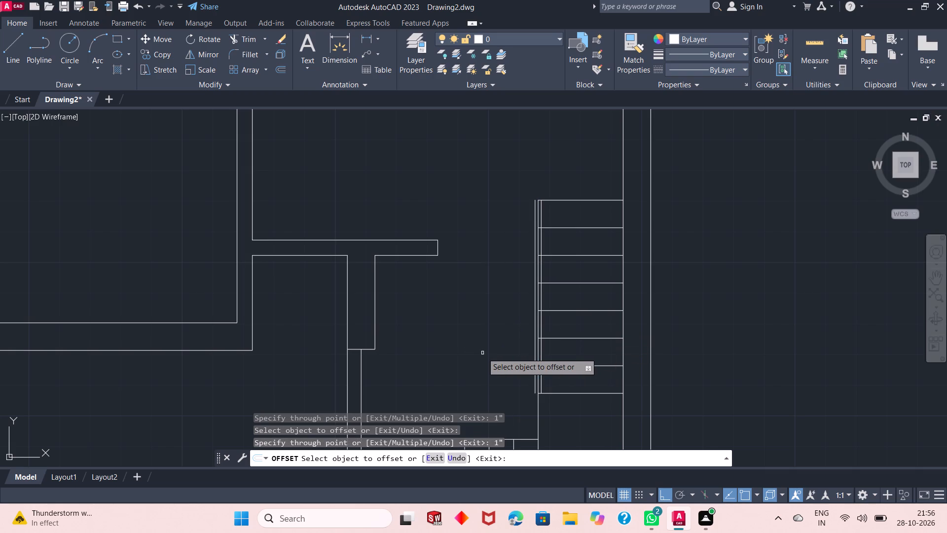
pyautogui.press('space')
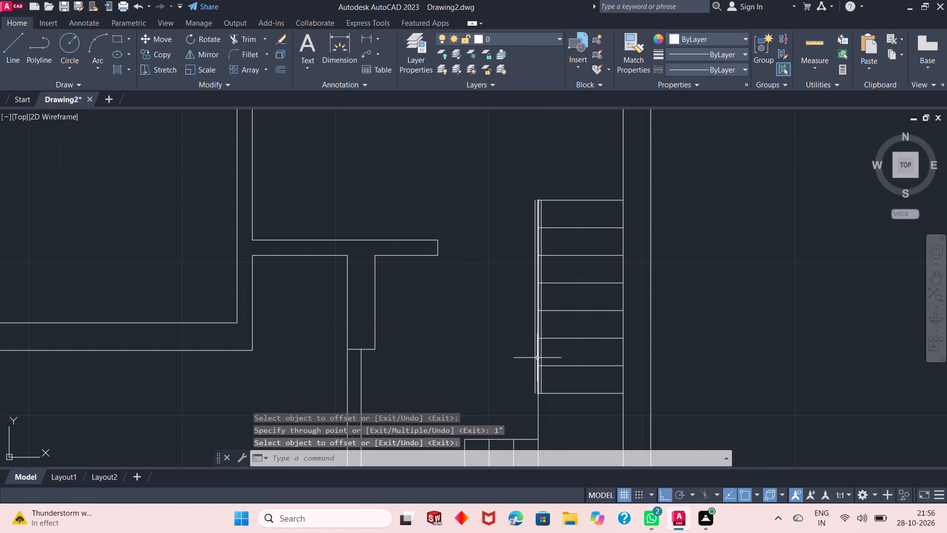
# Delete the original middle vertical line between the two 1" offset lines.
pyautogui.press('Delete')
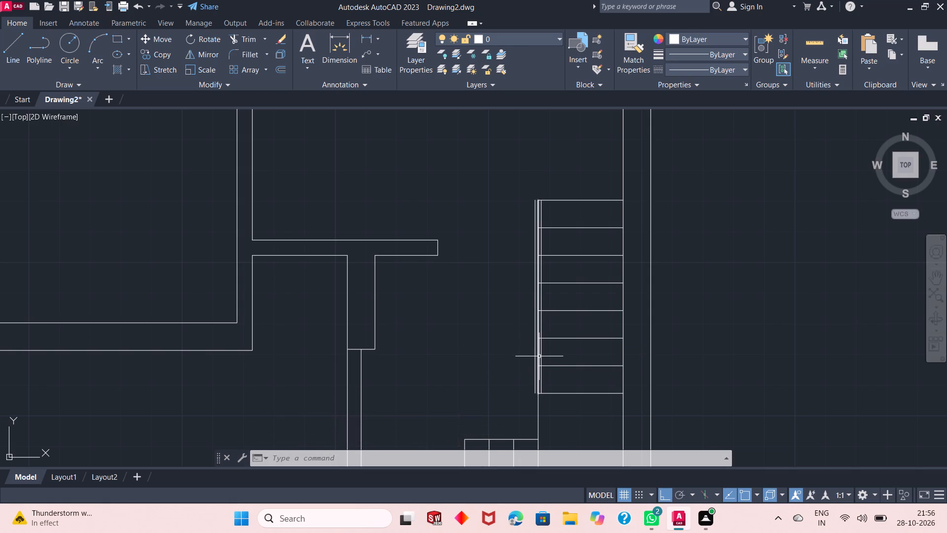
pyautogui.click(539, 357)
pyautogui.press('Delete')
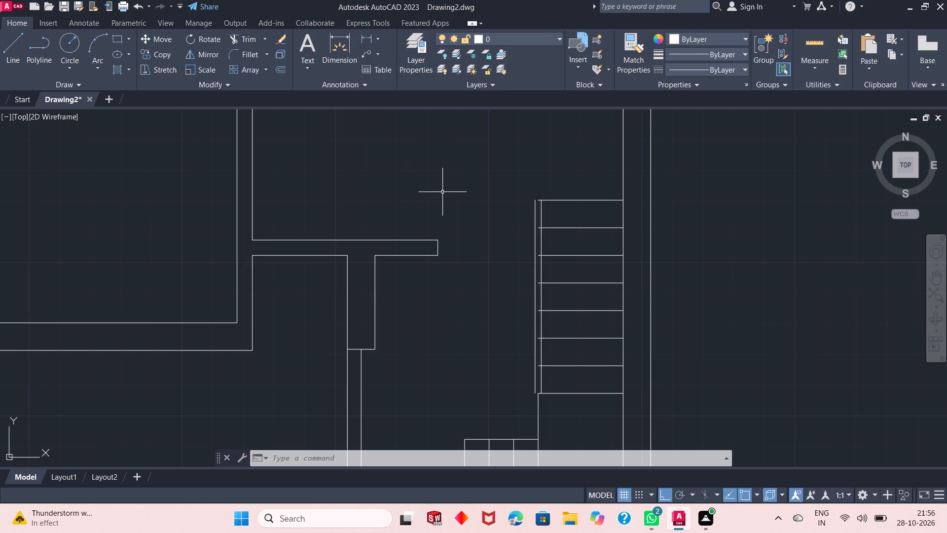
# Extend the topmost and lowest tread lines of the upper flight to the outer railing line.
pyautogui.click(261, 44)
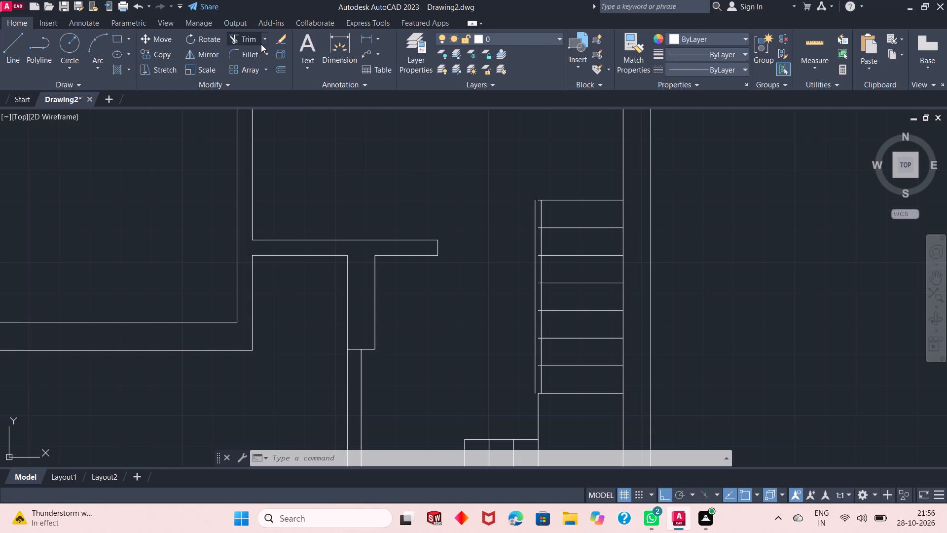
pyautogui.click(263, 44)
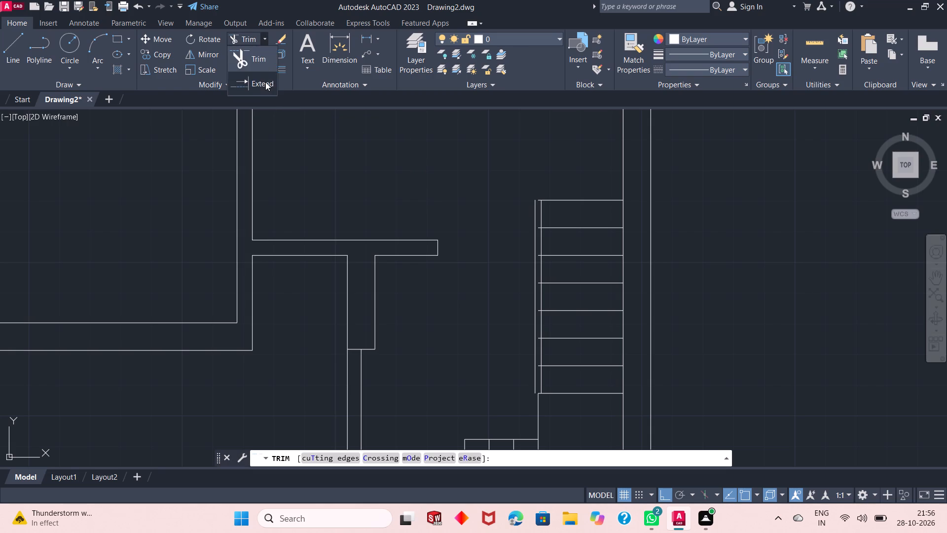
pyautogui.click(265, 82)
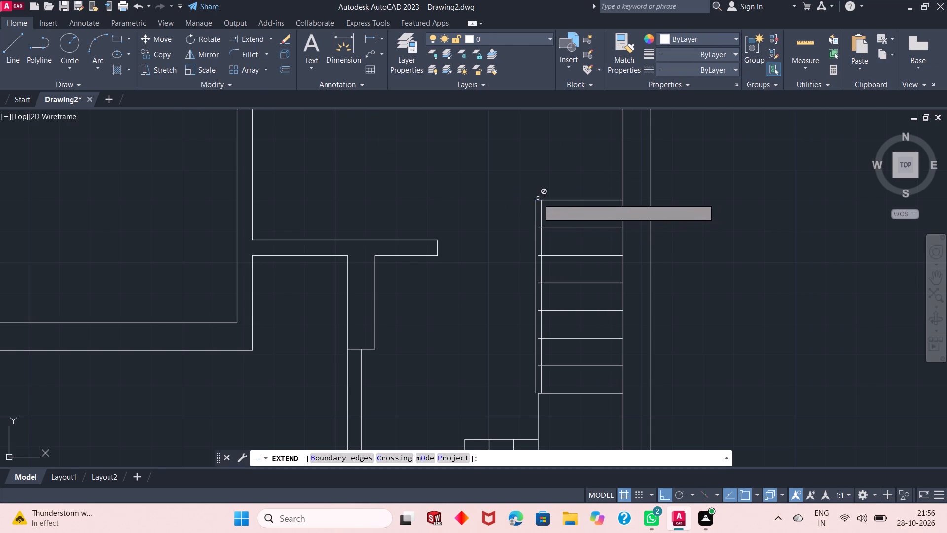
pyautogui.click(538, 198)
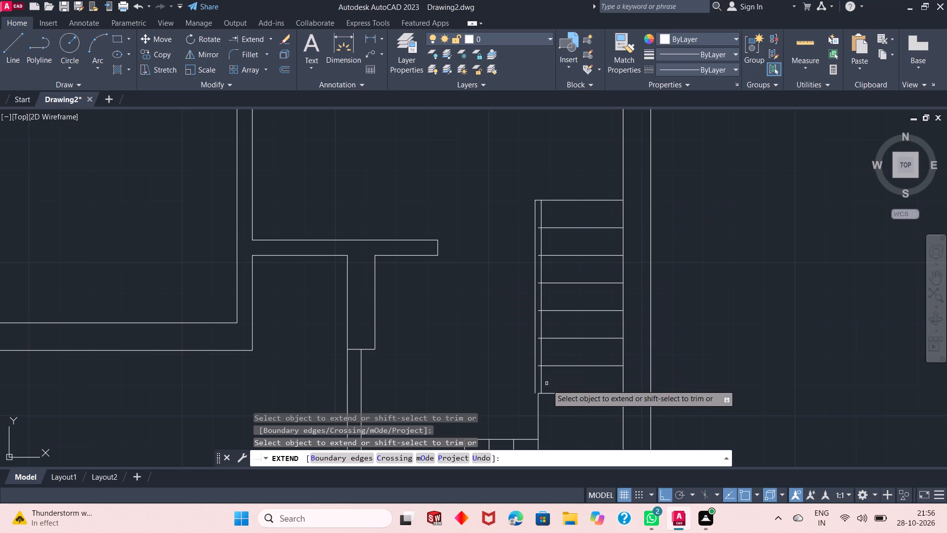
pyautogui.click(548, 393)
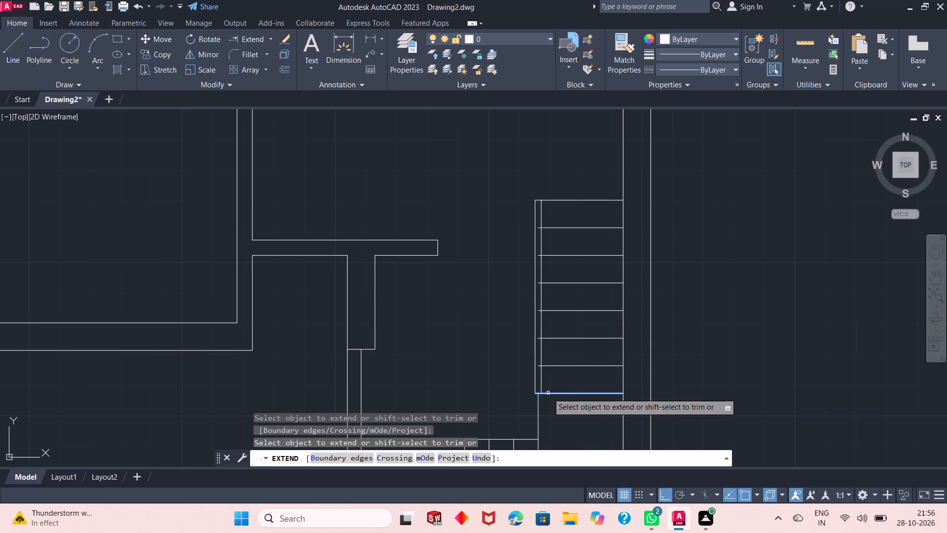
pyautogui.press('space')
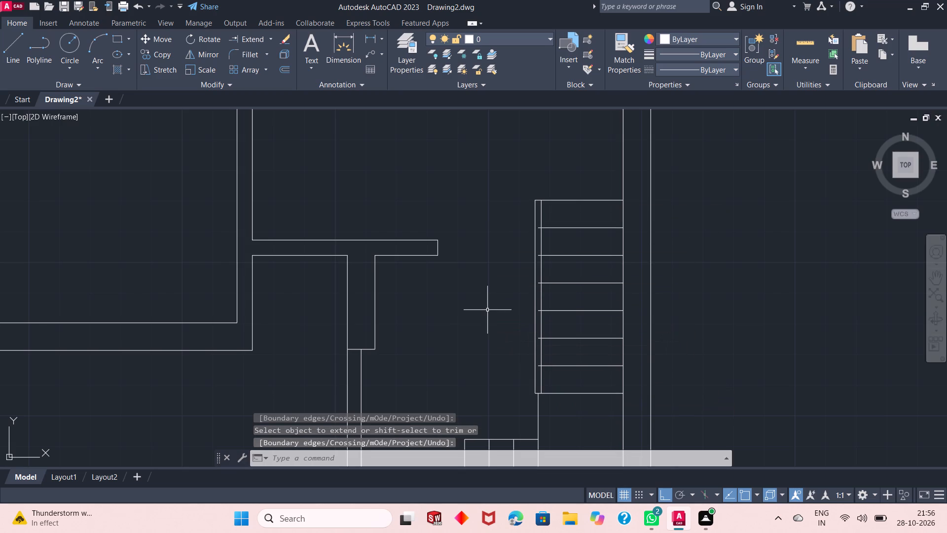
# Trim the short ends of the six intermediate tread lines that project between the two railing lines.
pyautogui.click(268, 42)
pyautogui.click(264, 62)
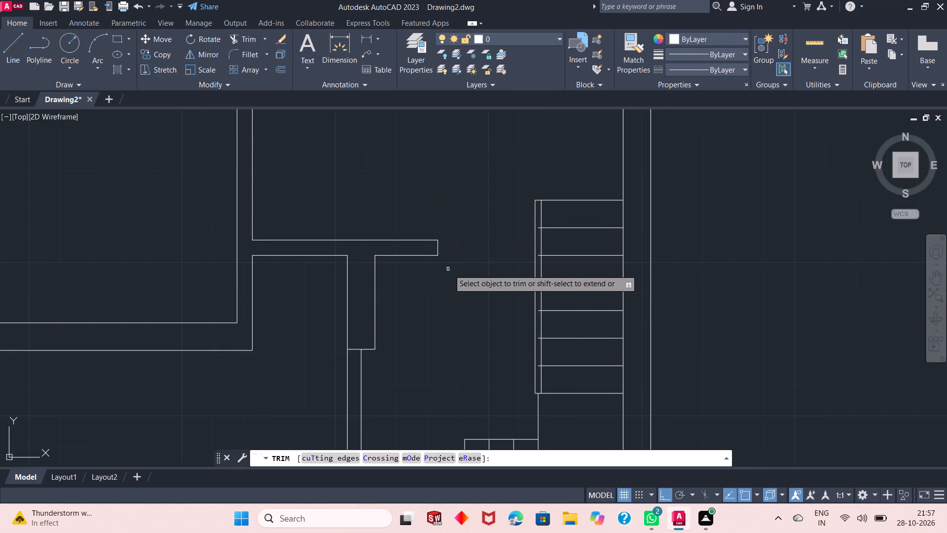
pyautogui.click(538, 229)
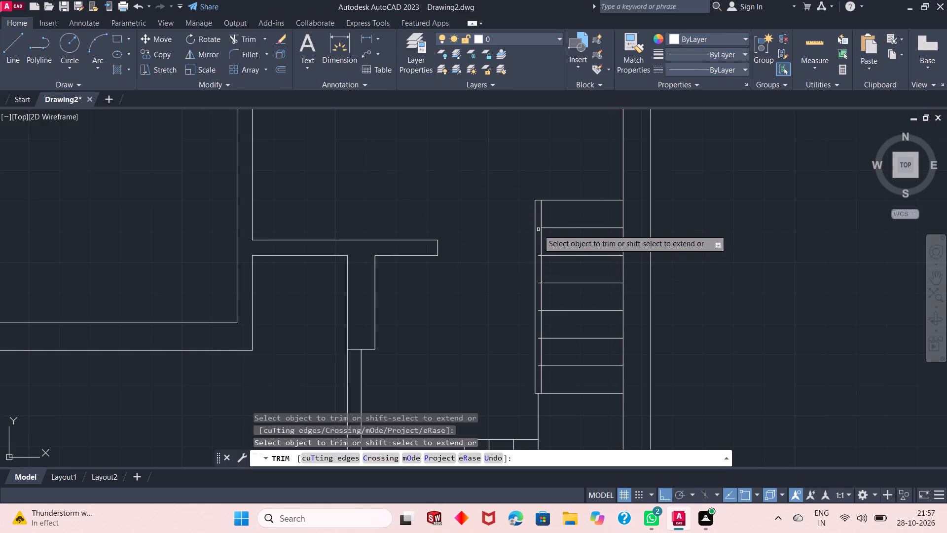
pyautogui.click(540, 257)
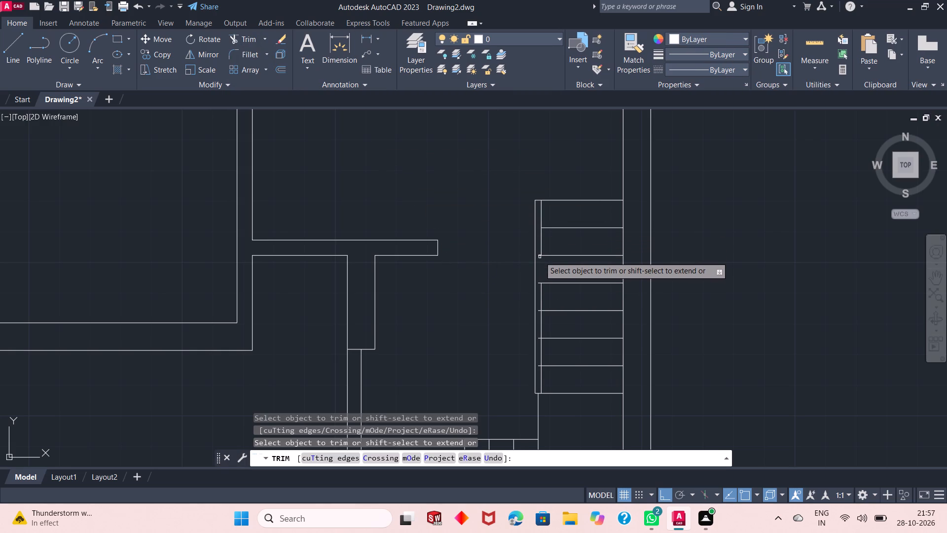
pyautogui.hotkey('ctrl', 'z')
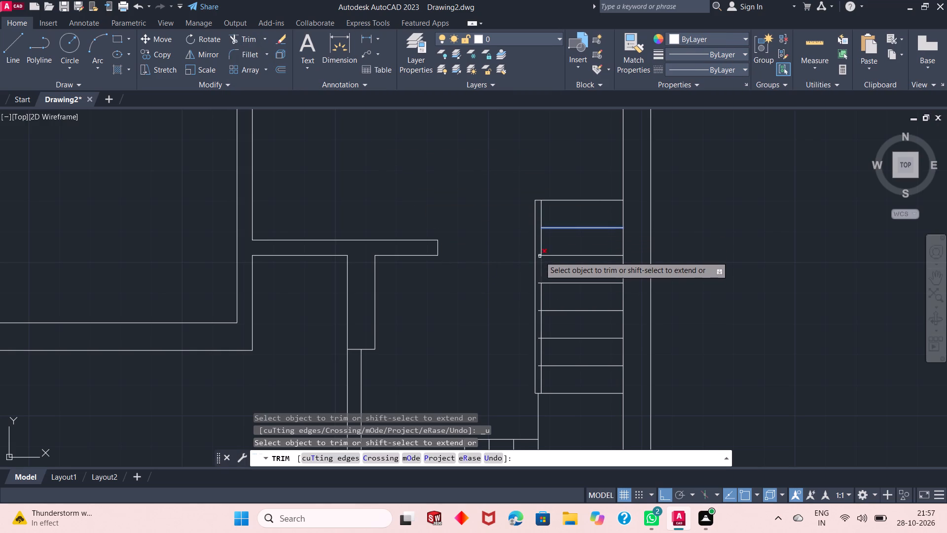
pyautogui.click(538, 254)
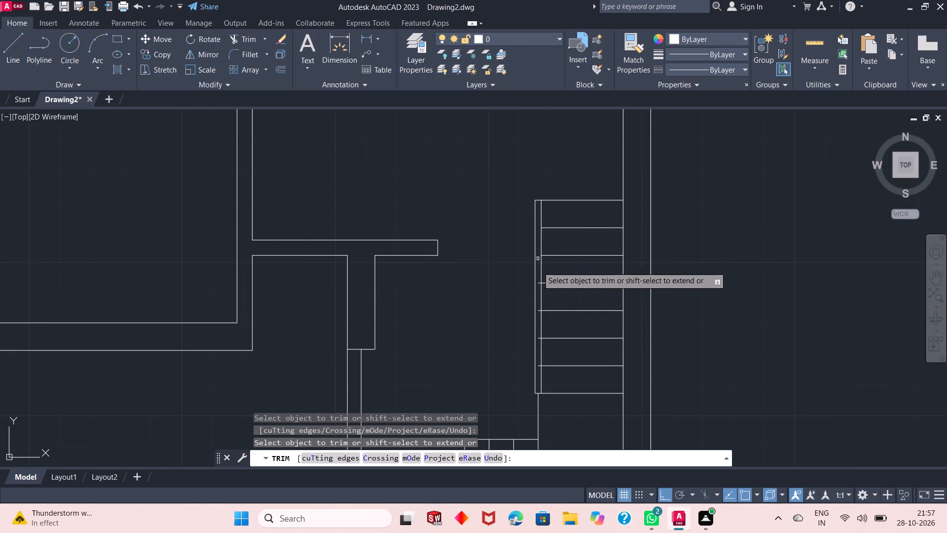
pyautogui.click(538, 284)
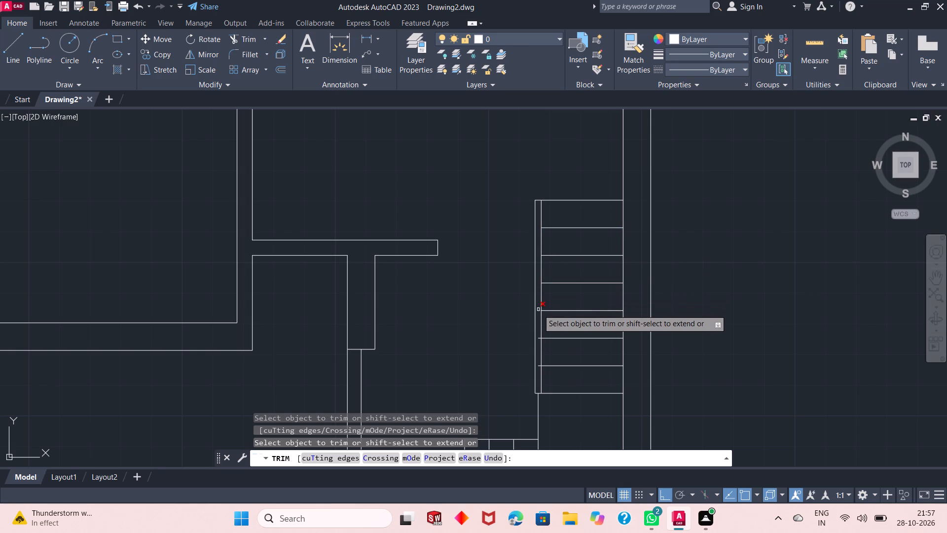
pyautogui.click(538, 309)
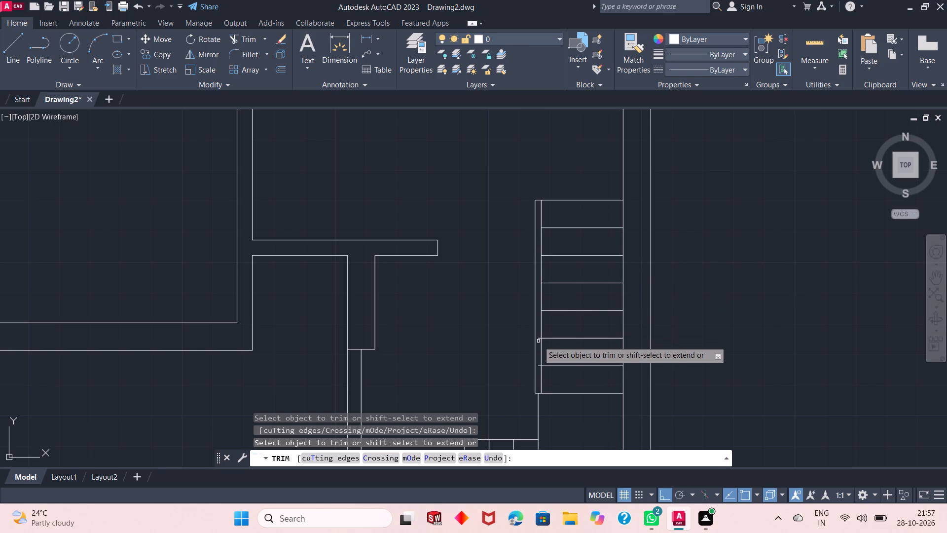
pyautogui.click(538, 337)
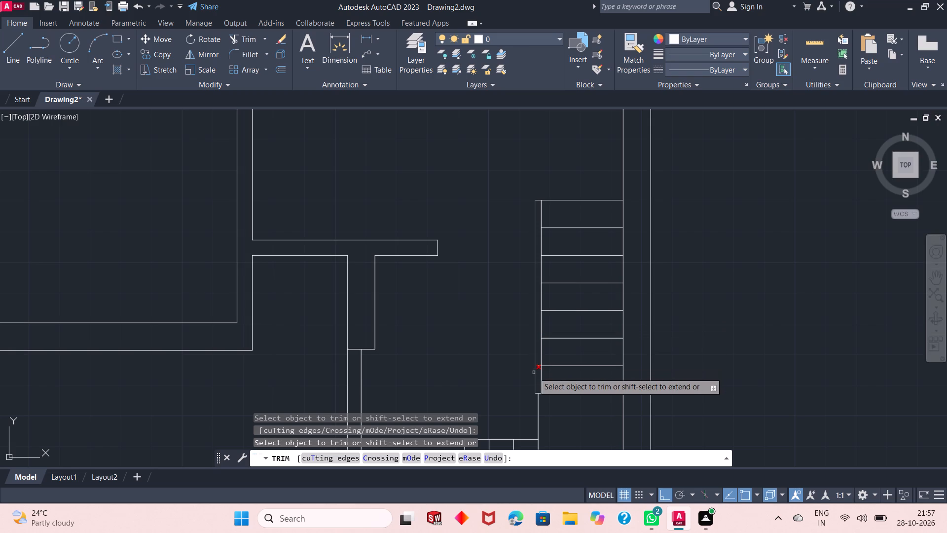
pyautogui.click(539, 365)
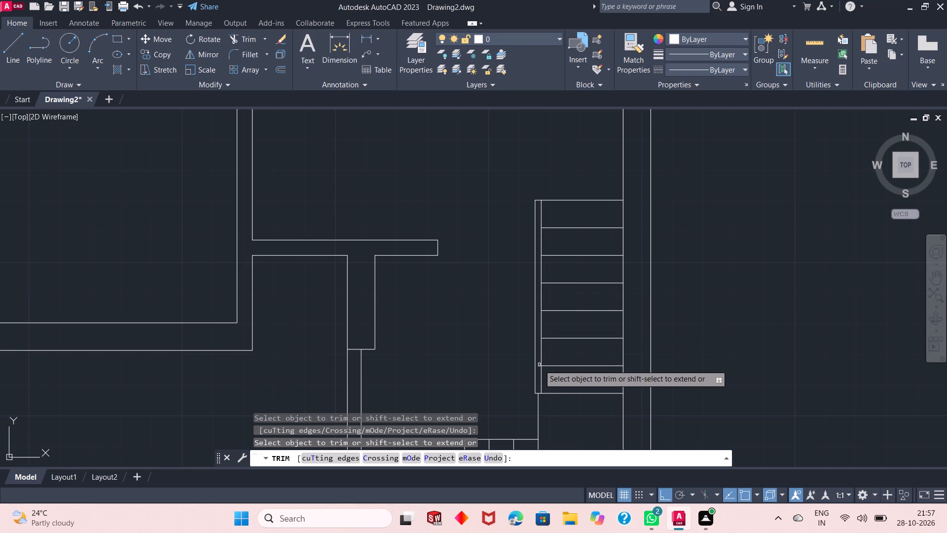
pyautogui.press('Return')
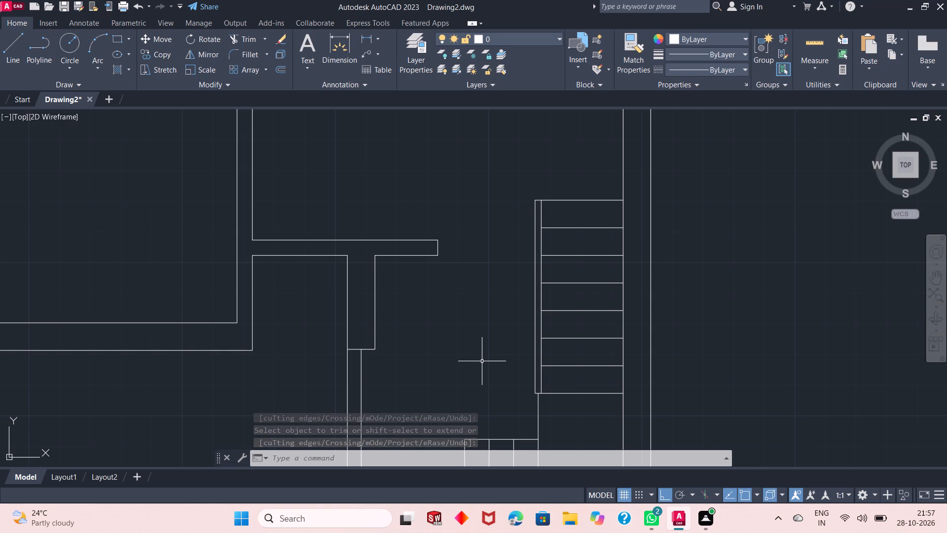
# Draw the stair direction line from the lower flight's upper corner horizontally across the landing, turning up to the upper flight's second tread line.
pyautogui.click(21, 47)
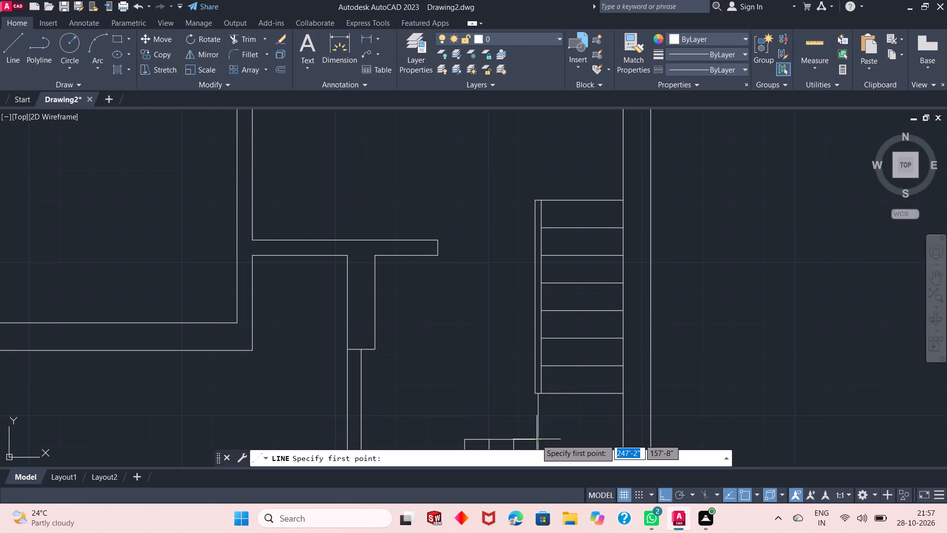
pyautogui.moveTo(536, 439); pyautogui.dragTo(584, 434)
pyautogui.click(584, 434)
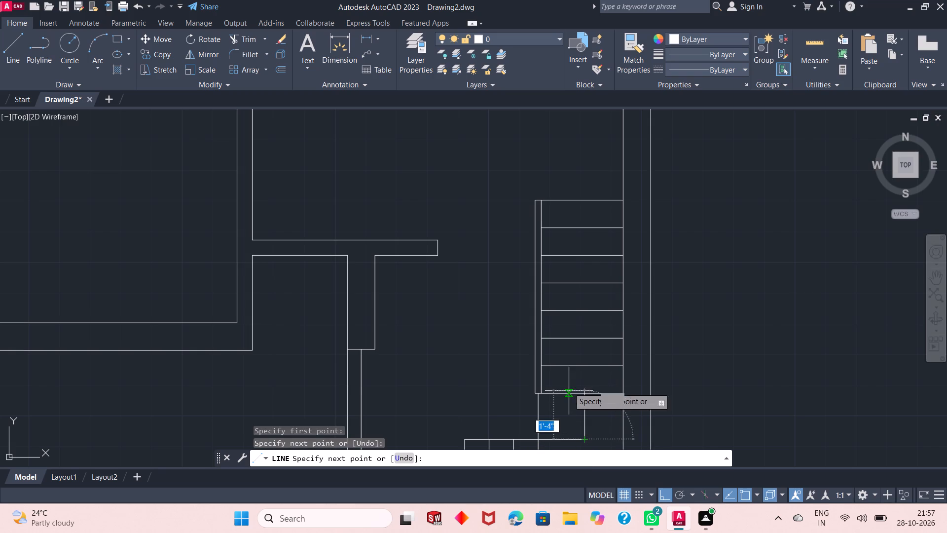
pyautogui.keyDown('ctrl'); pyautogui.scroll(2, 583, 367); pyautogui.keyUp('ctrl')
pyautogui.click(582, 366)
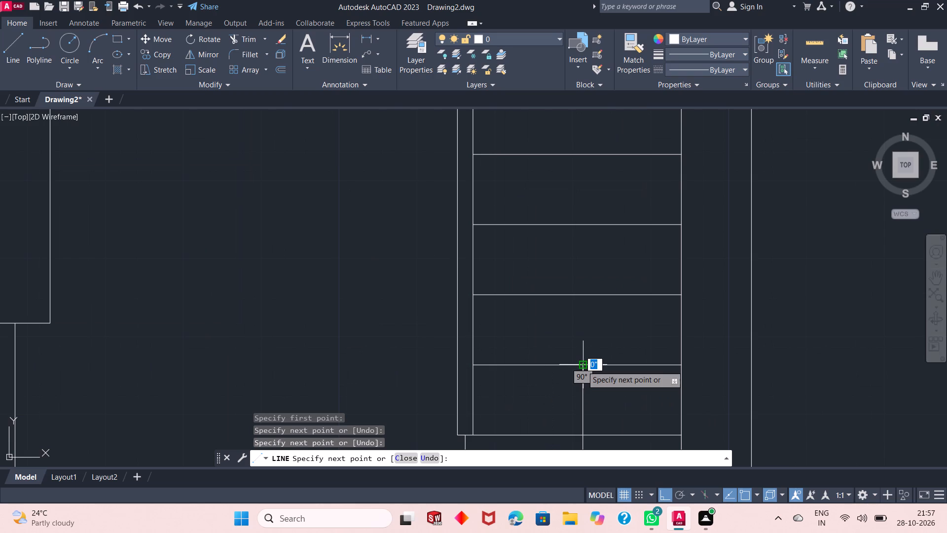
pyautogui.press('Return')
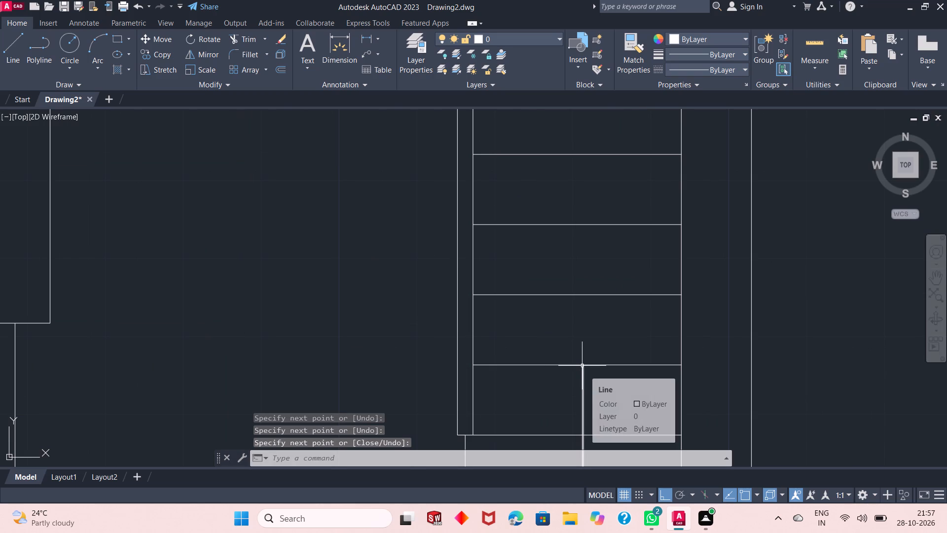
# With ortho off, draw a 4" arrowhead line at 140° from the direction line's upper end, sloping down to the left.
pyautogui.write('l')
pyautogui.press('space')
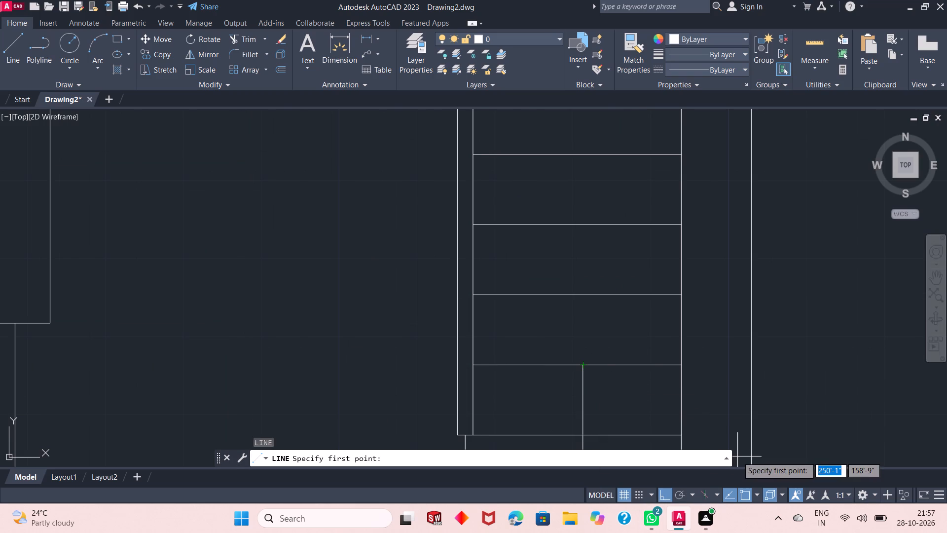
pyautogui.click(663, 497)
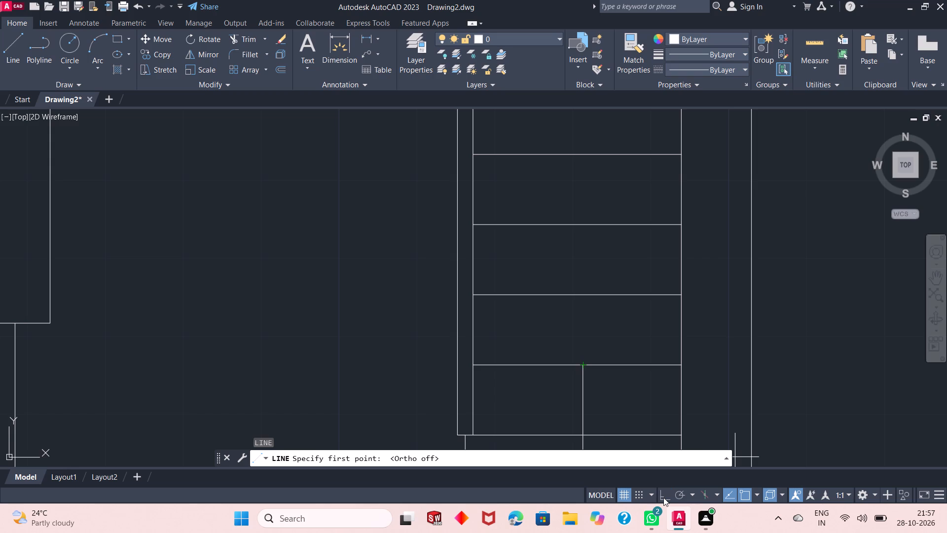
pyautogui.moveTo(583, 363); pyautogui.dragTo(562, 385)
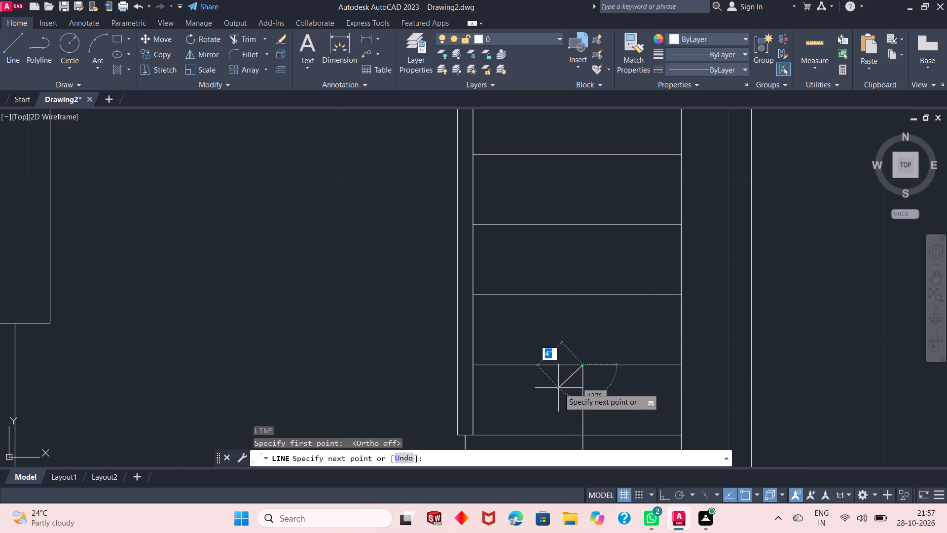
pyautogui.write('4"')
pyautogui.press('Tab')
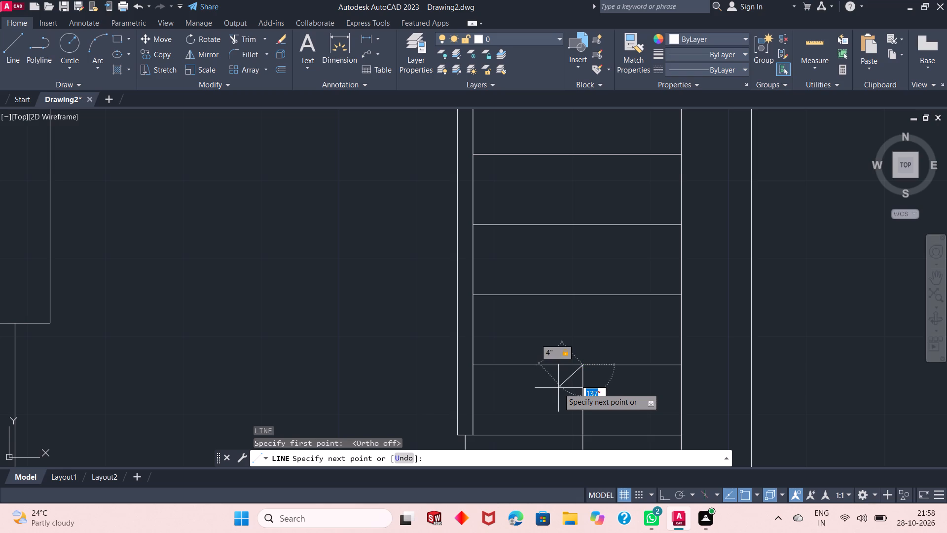
pyautogui.write('140')
pyautogui.press('Return')
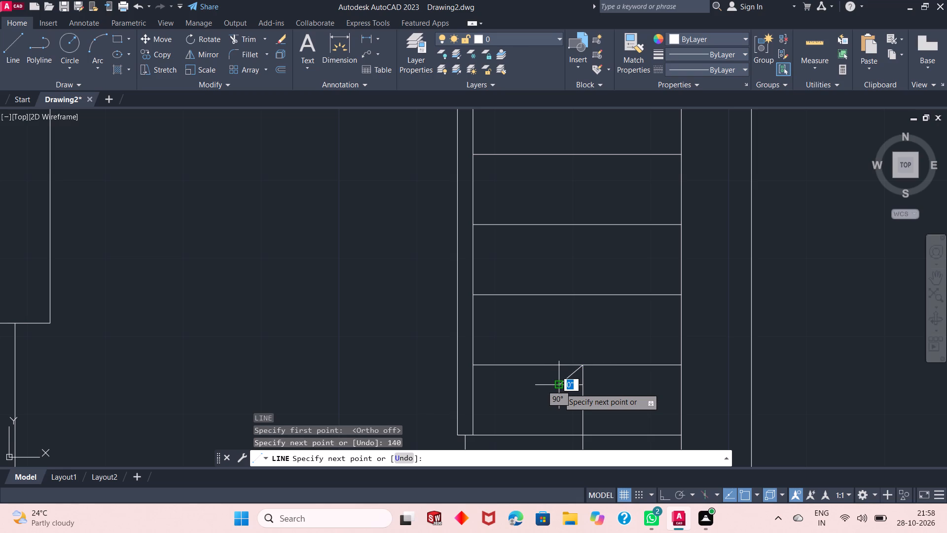
pyautogui.press('Return')
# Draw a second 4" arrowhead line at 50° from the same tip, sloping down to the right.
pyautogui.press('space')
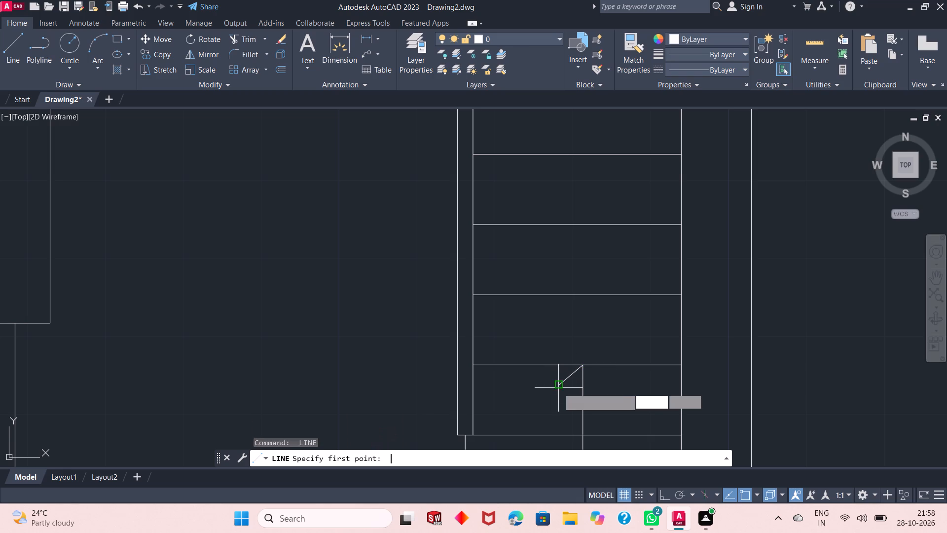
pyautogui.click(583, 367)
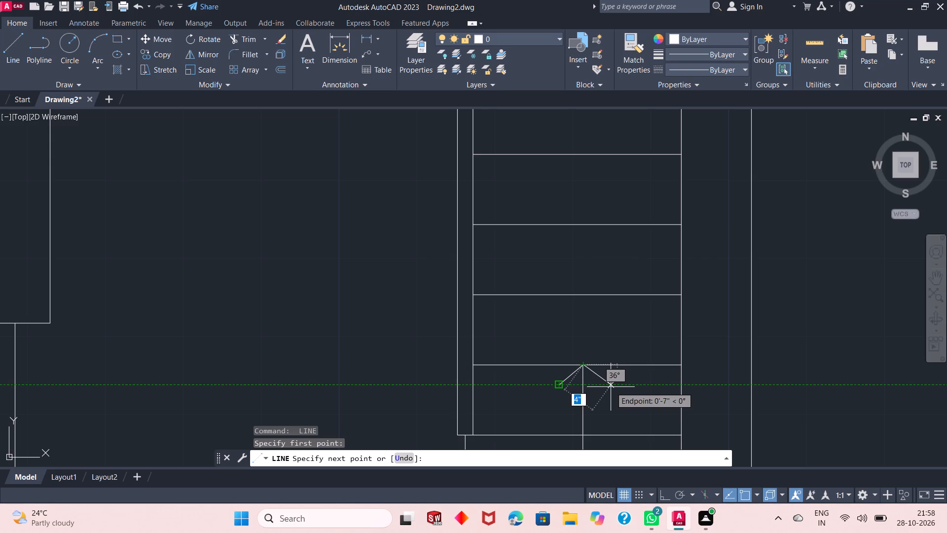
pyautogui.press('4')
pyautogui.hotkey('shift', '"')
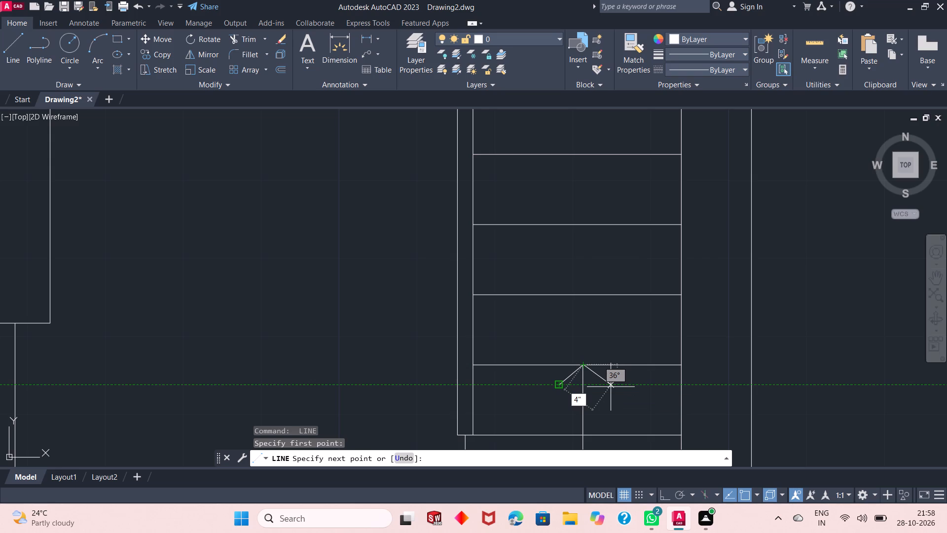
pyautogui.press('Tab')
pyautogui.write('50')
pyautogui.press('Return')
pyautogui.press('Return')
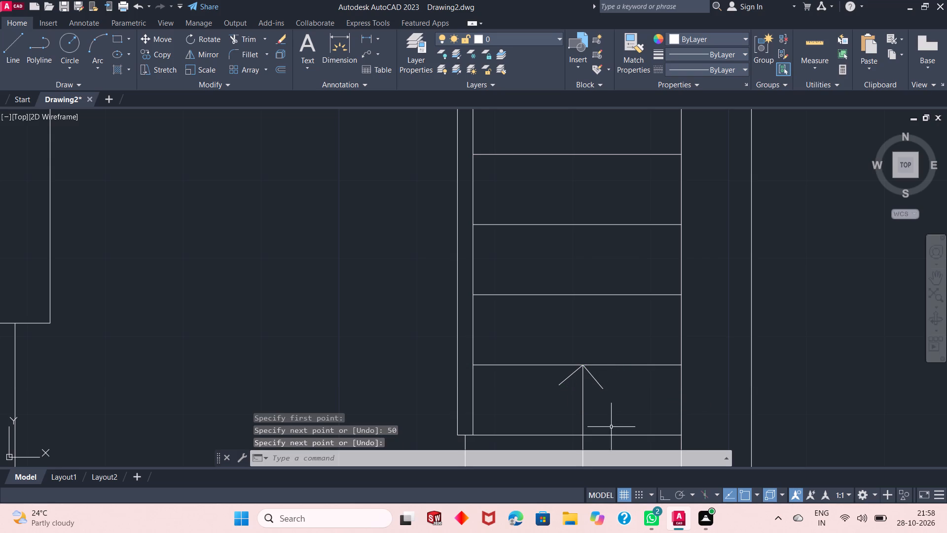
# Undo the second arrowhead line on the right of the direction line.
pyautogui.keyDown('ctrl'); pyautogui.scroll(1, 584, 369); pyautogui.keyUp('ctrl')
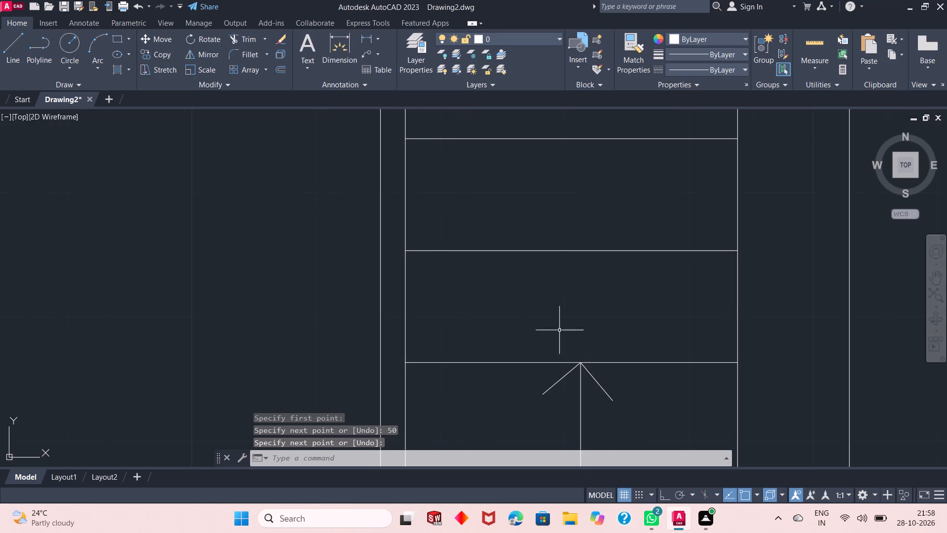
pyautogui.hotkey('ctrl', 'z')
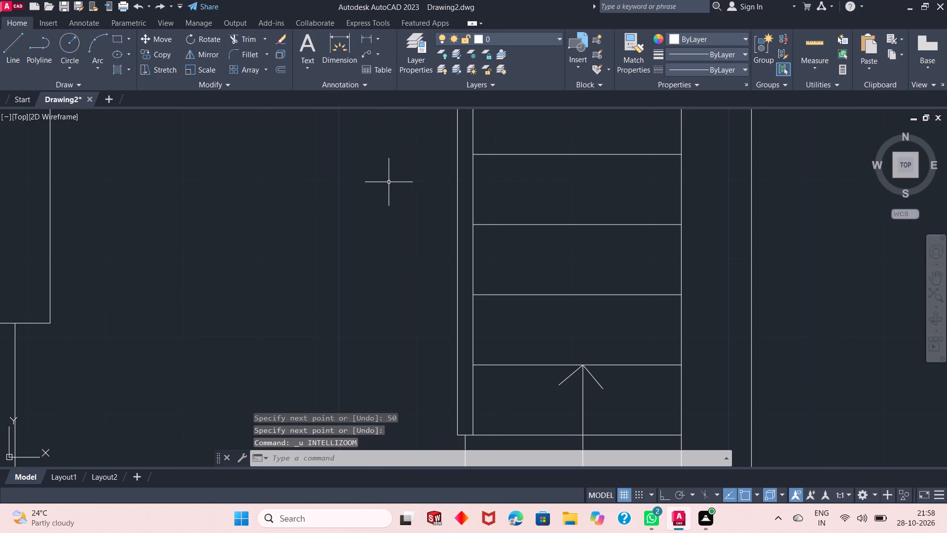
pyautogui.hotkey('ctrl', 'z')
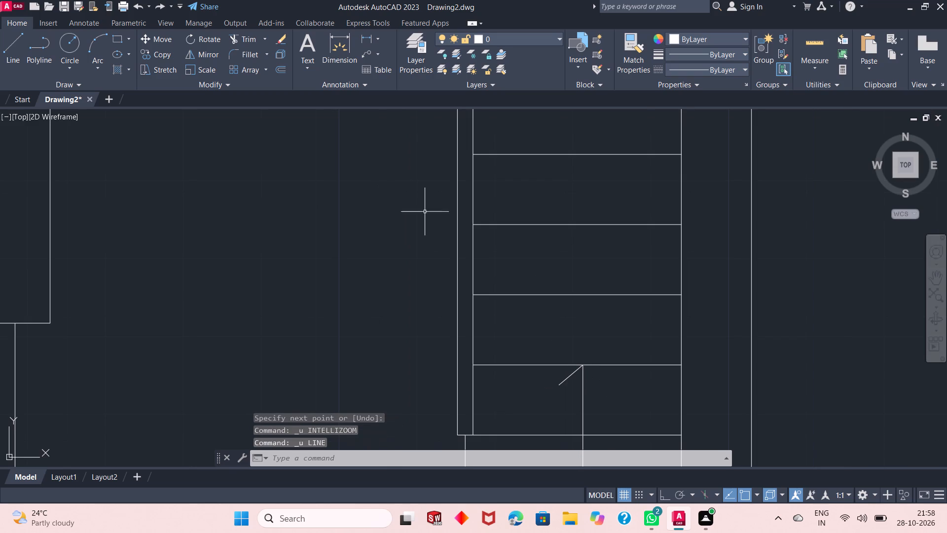
# Mirror the left arrowhead line about the vertical stair direction line, keeping the original.
pyautogui.click(563, 379)
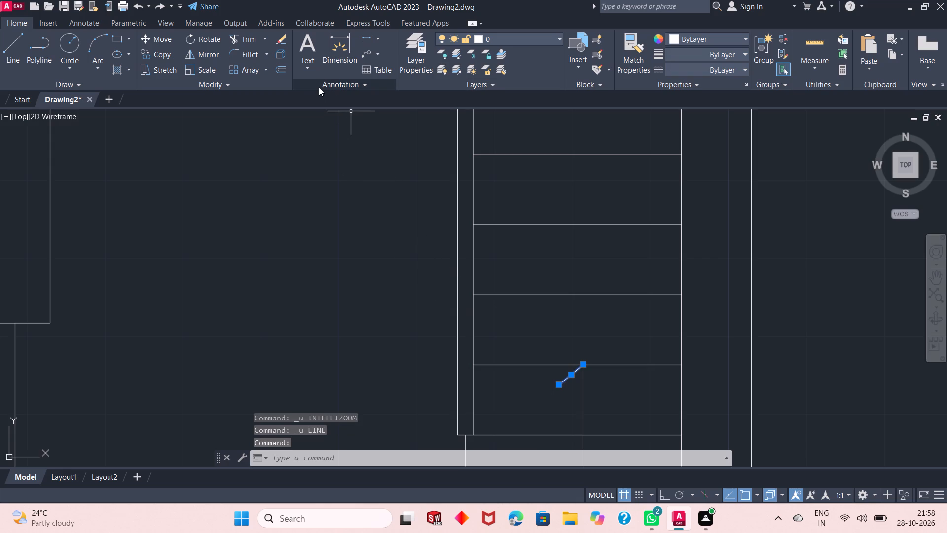
pyautogui.click(195, 56)
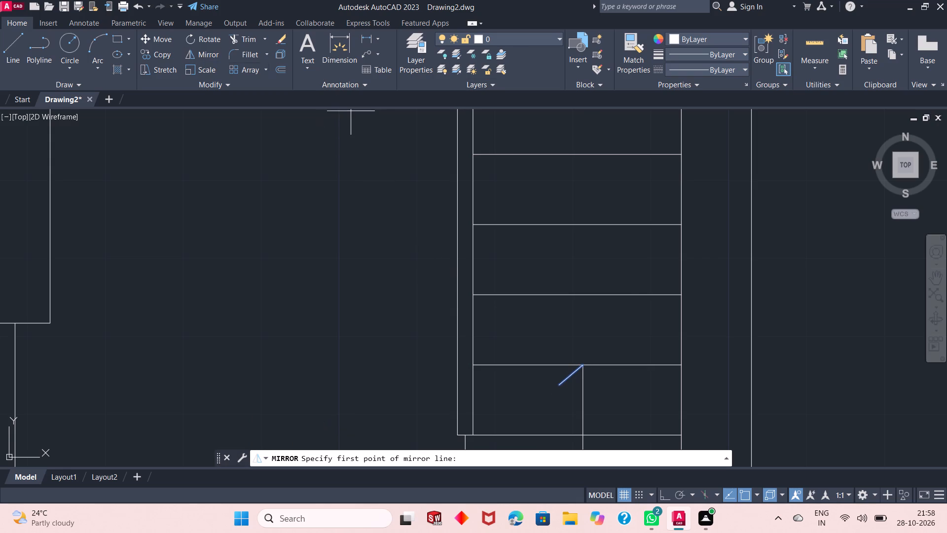
pyautogui.click(581, 365)
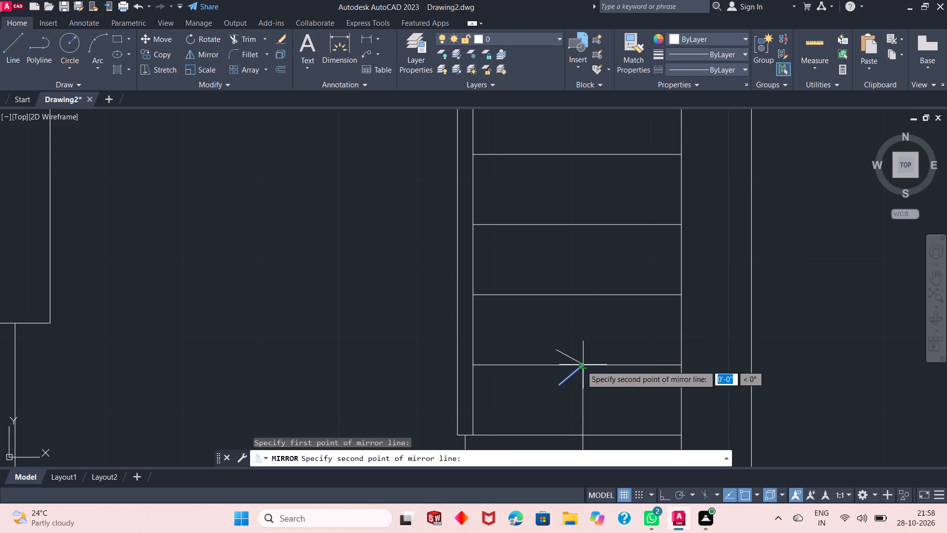
pyautogui.click(583, 434)
pyautogui.press('Return')
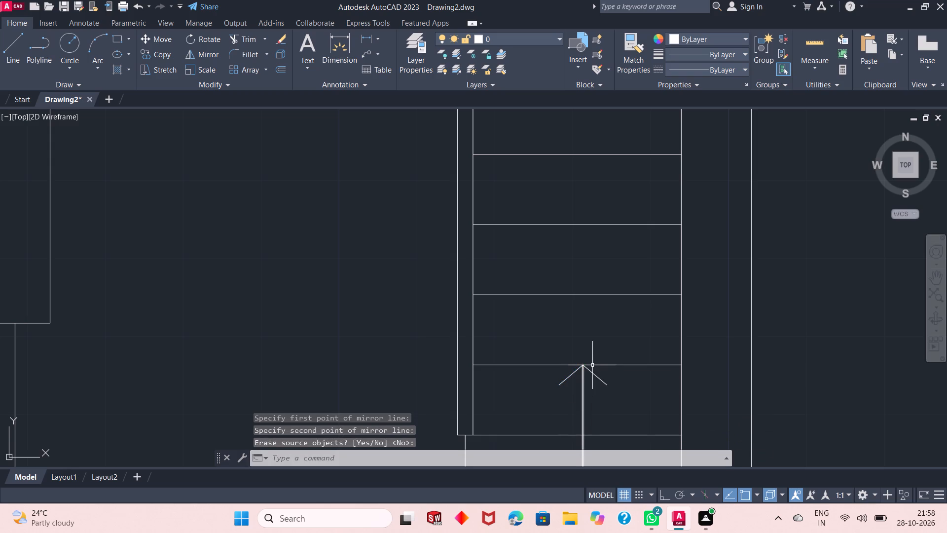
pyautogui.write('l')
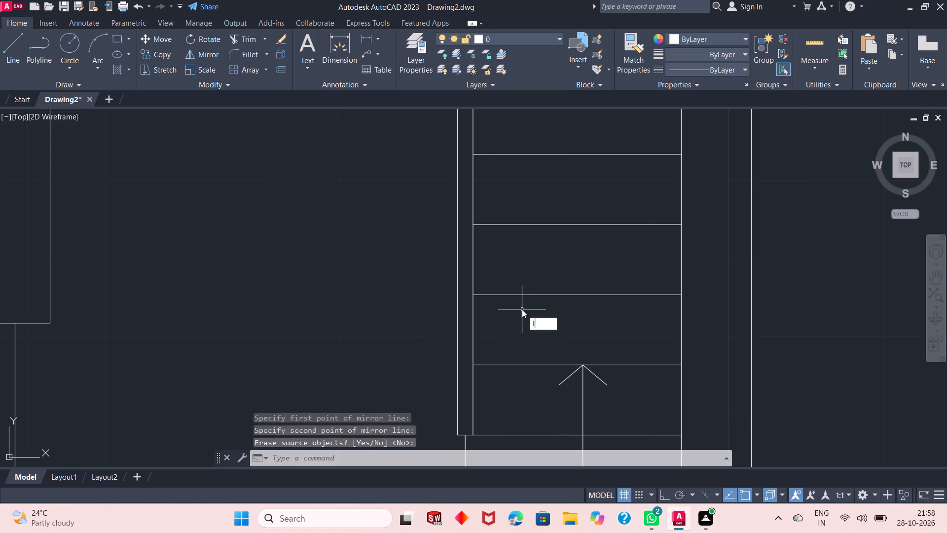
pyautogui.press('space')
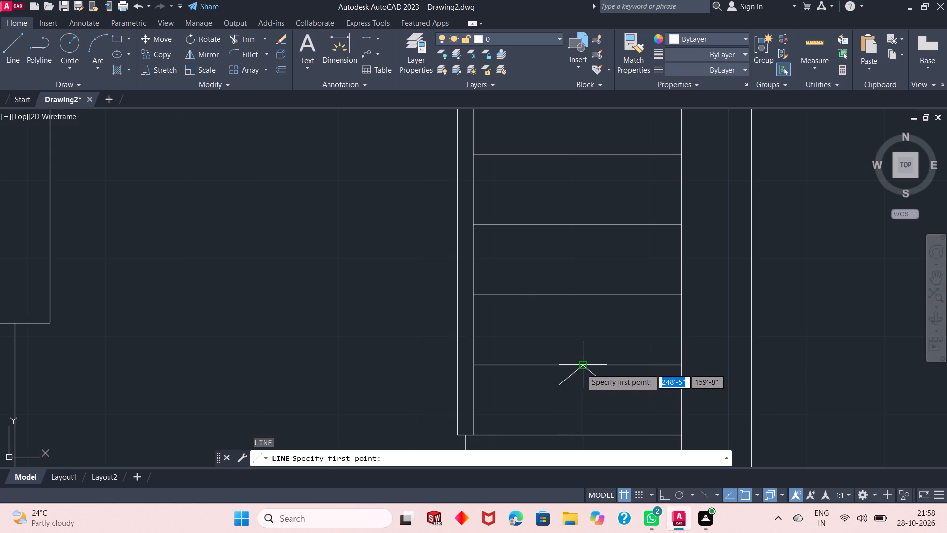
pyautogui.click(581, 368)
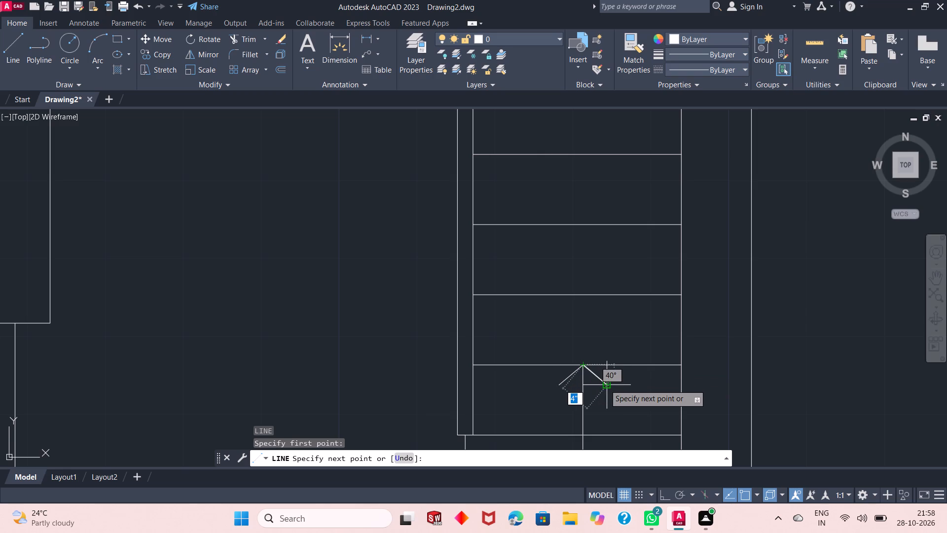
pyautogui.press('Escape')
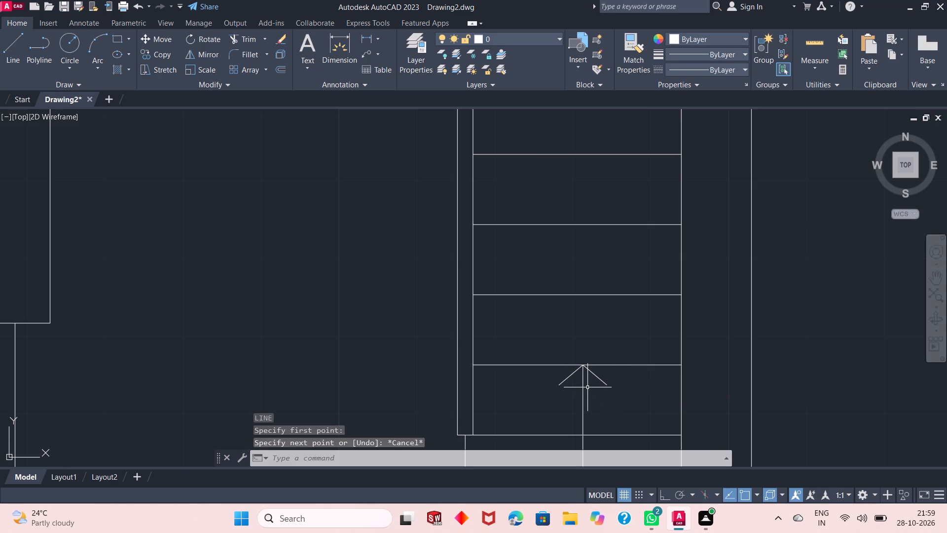
# With ortho on, draw a line 1" up from the short wall's upper end corner beside the stairs, continuing horizontally right to the railing's outer line.
pyautogui.keyDown('ctrl'); pyautogui.scroll(-3, 587, 387); pyautogui.keyUp('ctrl')
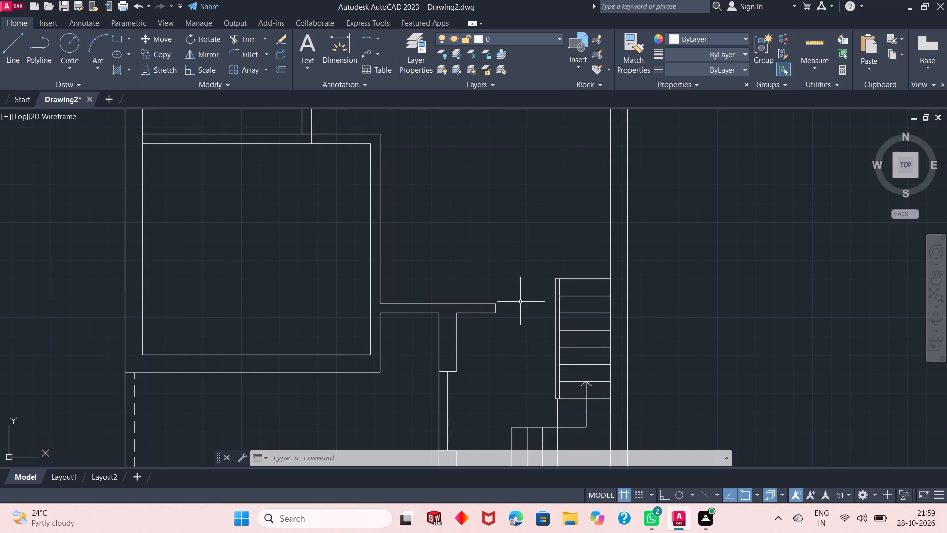
pyautogui.keyDown('ctrl'); pyautogui.scroll(3, 520, 302); pyautogui.keyUp('ctrl')
pyautogui.write('l')
pyautogui.press('space')
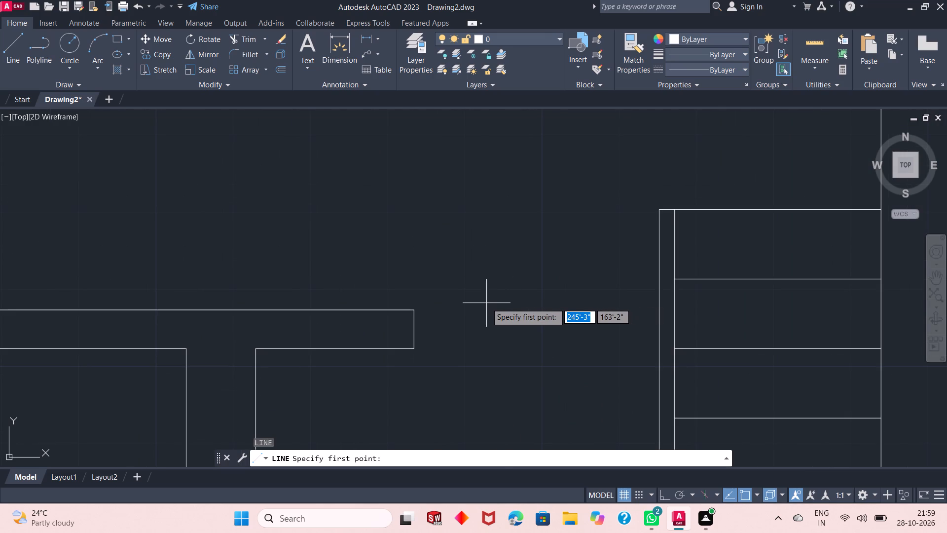
pyautogui.click(412, 311)
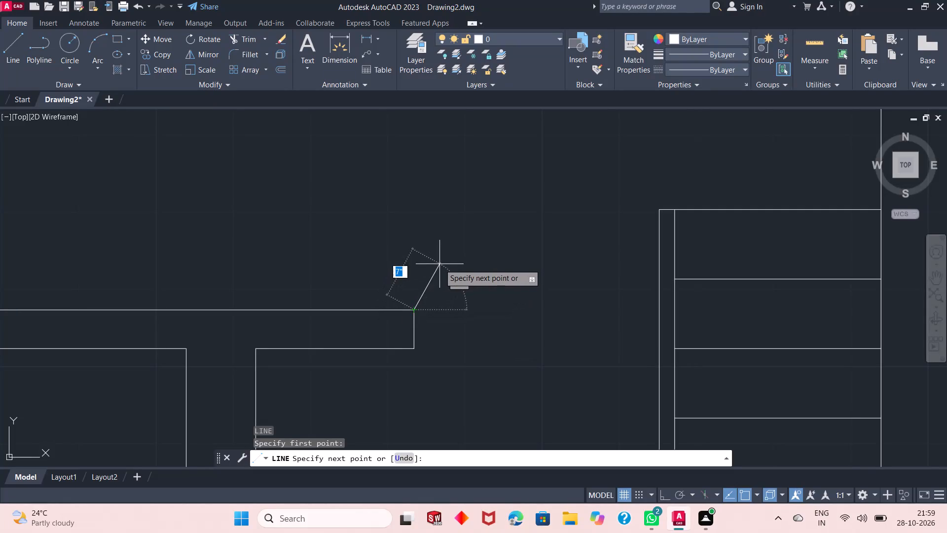
pyautogui.click(665, 491)
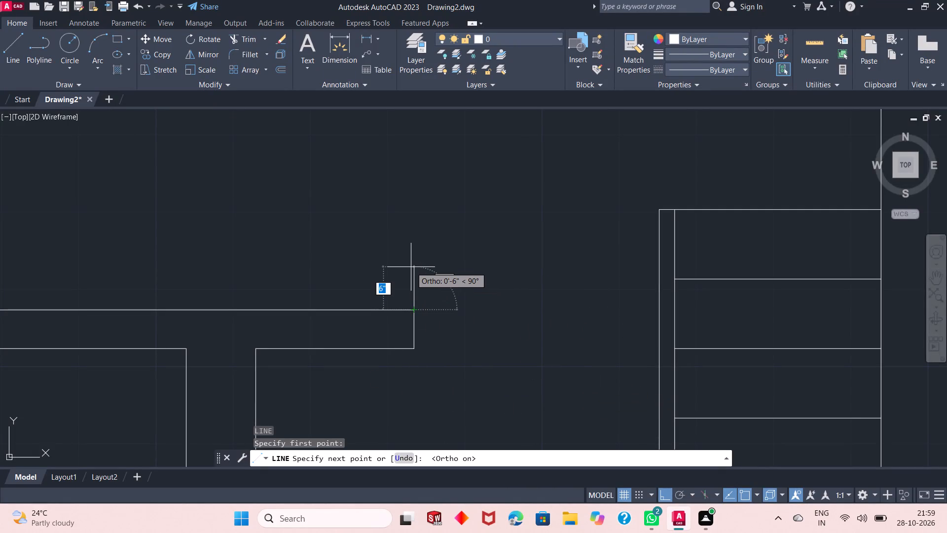
pyautogui.write('1"')
pyautogui.press('Return')
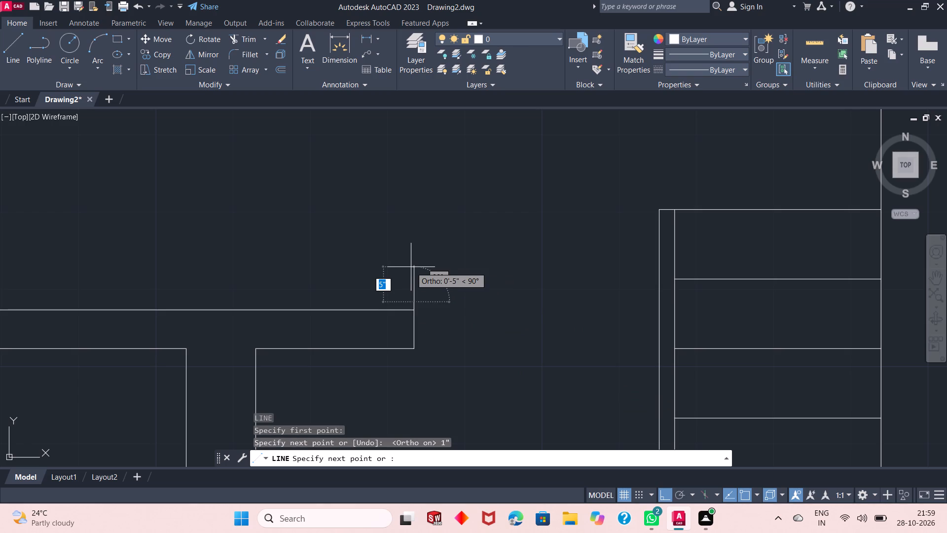
pyautogui.click(662, 299)
pyautogui.press('Return')
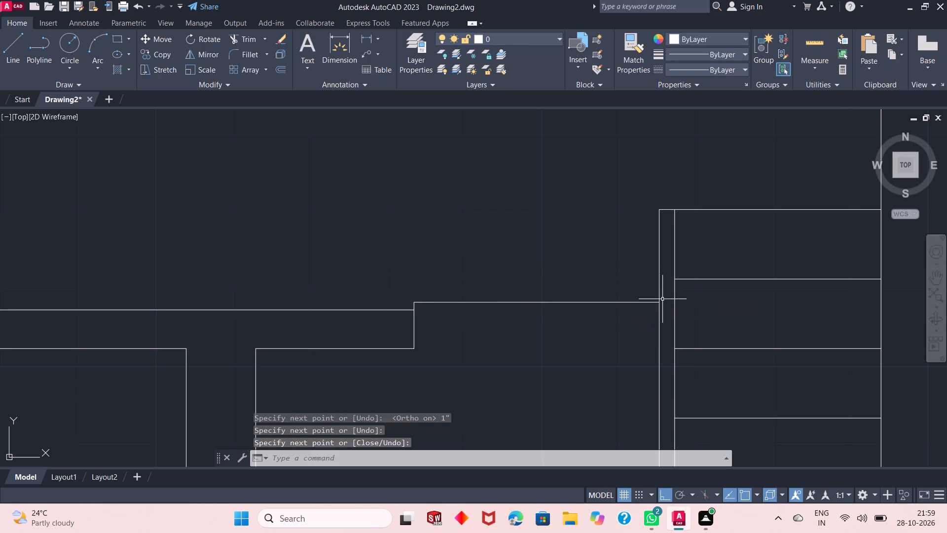
# Draw a line 3" left from the lower-right corner of the upper-left room, continuing straight down across the 5" wall as a door jamb.
pyautogui.keyDown('ctrl'); pyautogui.scroll(-4, 615, 370); pyautogui.keyUp('ctrl')
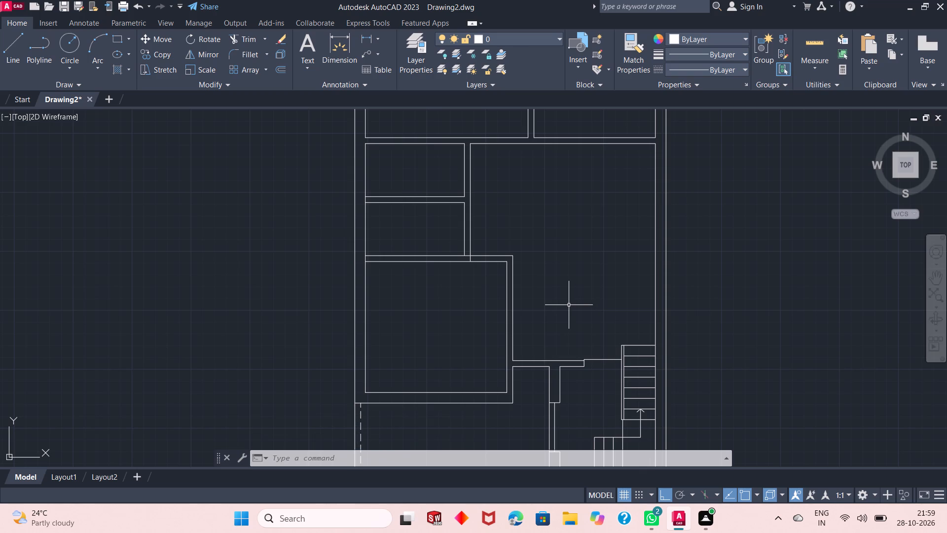
pyautogui.keyDown('ctrl'); pyautogui.scroll(-2, 569, 305); pyautogui.keyUp('ctrl')
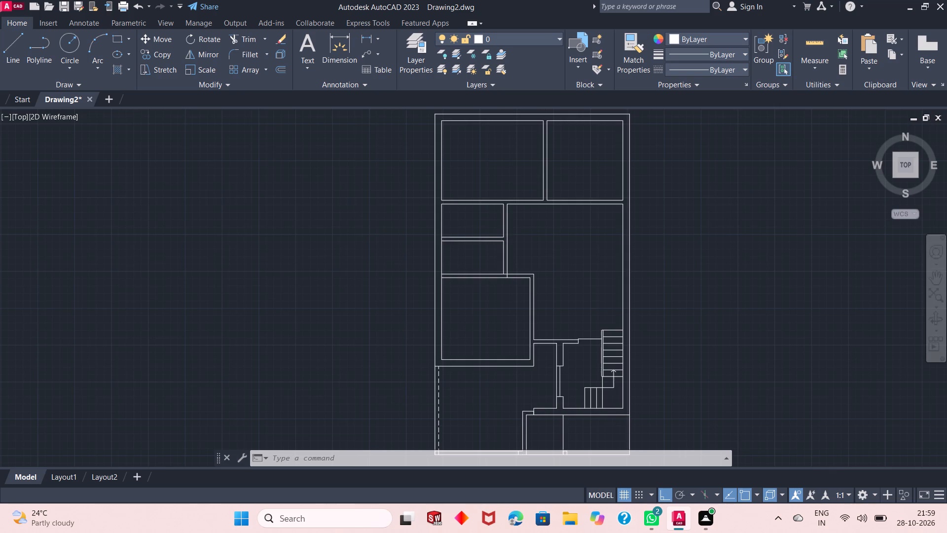
pyautogui.keyDown('ctrl'); pyautogui.scroll(1, 548, 386); pyautogui.keyUp('ctrl')
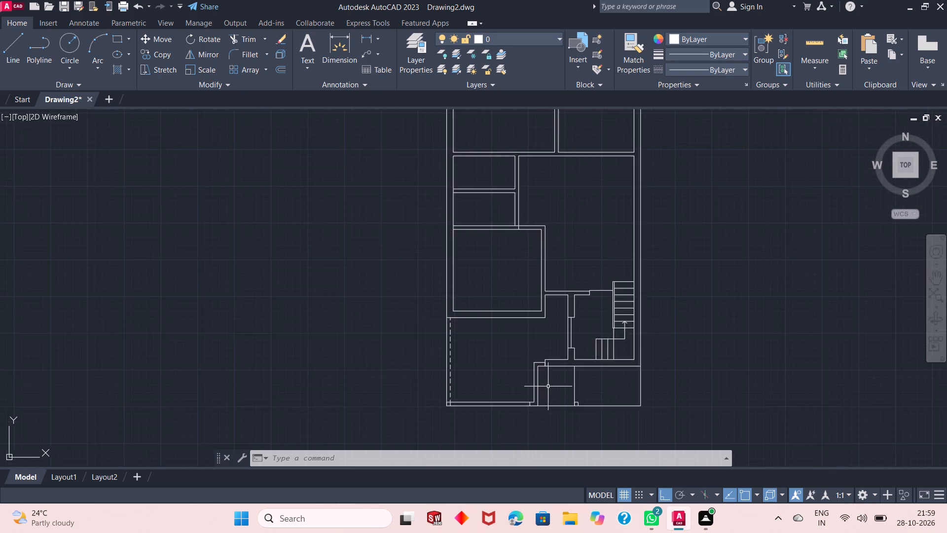
pyautogui.keyDown('ctrl'); pyautogui.scroll(2, 548, 386); pyautogui.keyUp('ctrl')
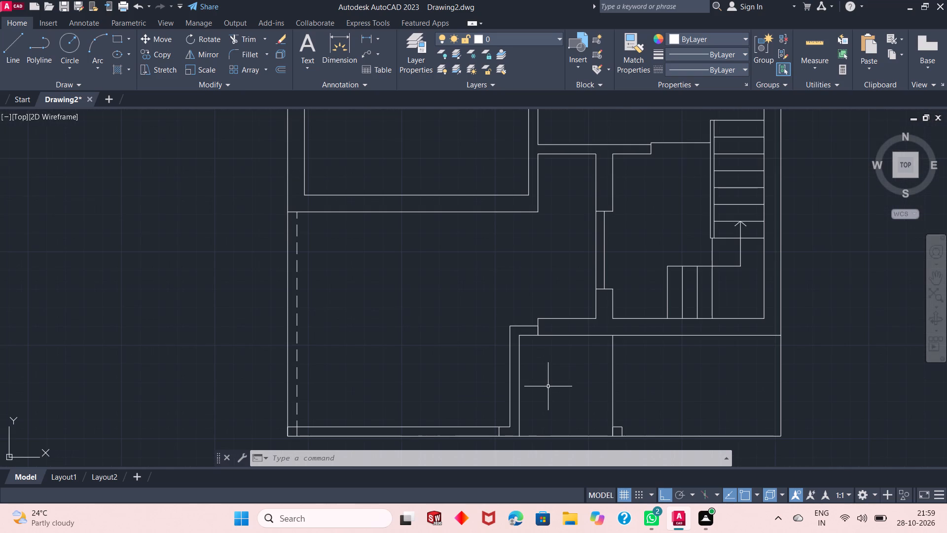
pyautogui.keyDown('ctrl'); pyautogui.scroll(-2, 548, 386); pyautogui.keyUp('ctrl')
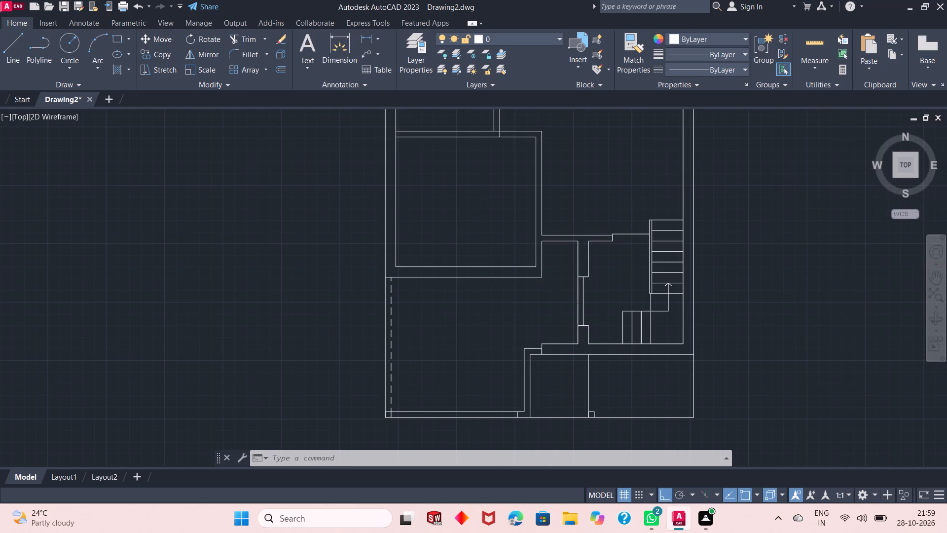
pyautogui.keyDown('ctrl'); pyautogui.scroll(-1, 548, 386); pyautogui.keyUp('ctrl')
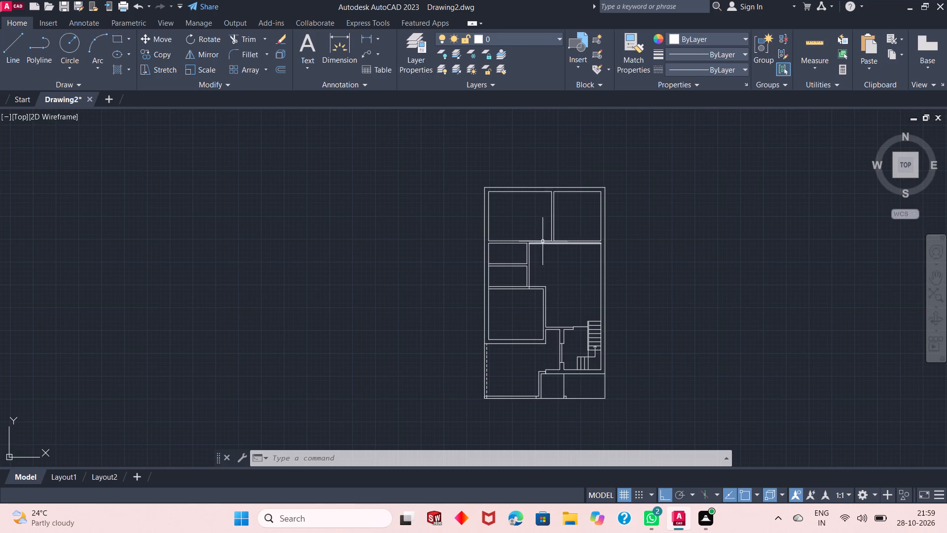
pyautogui.keyDown('ctrl'); pyautogui.scroll(2, 535, 232); pyautogui.keyUp('ctrl')
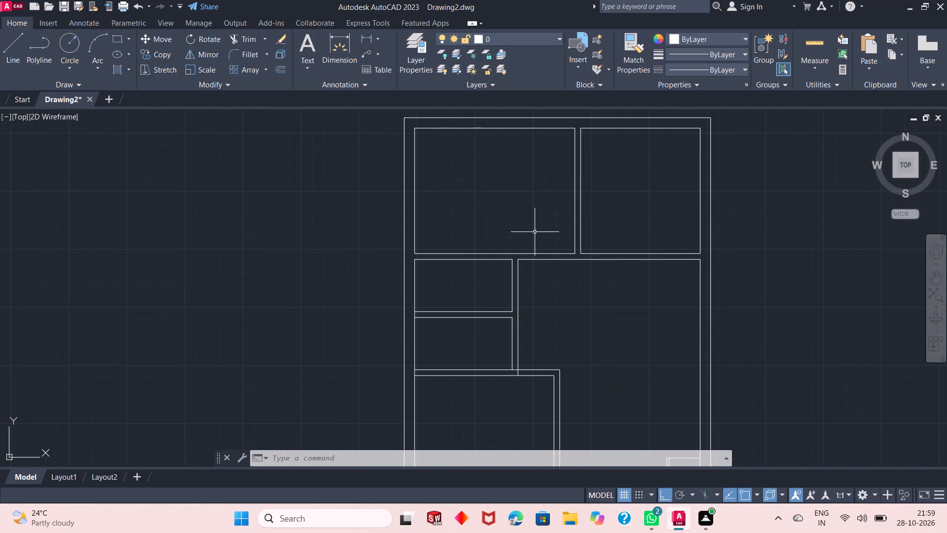
pyautogui.keyDown('ctrl'); pyautogui.scroll(2, 535, 232); pyautogui.keyUp('ctrl')
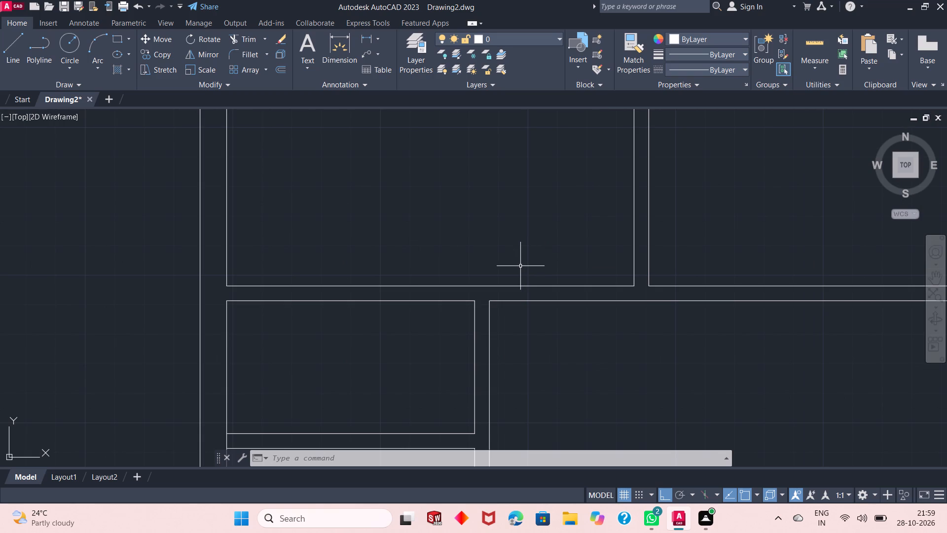
pyautogui.write('l')
pyautogui.press('space')
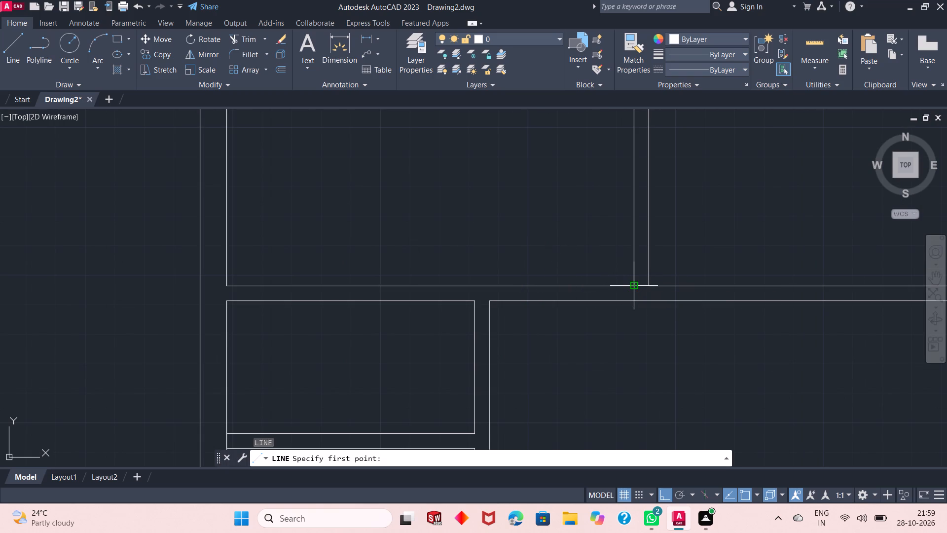
pyautogui.click(631, 287)
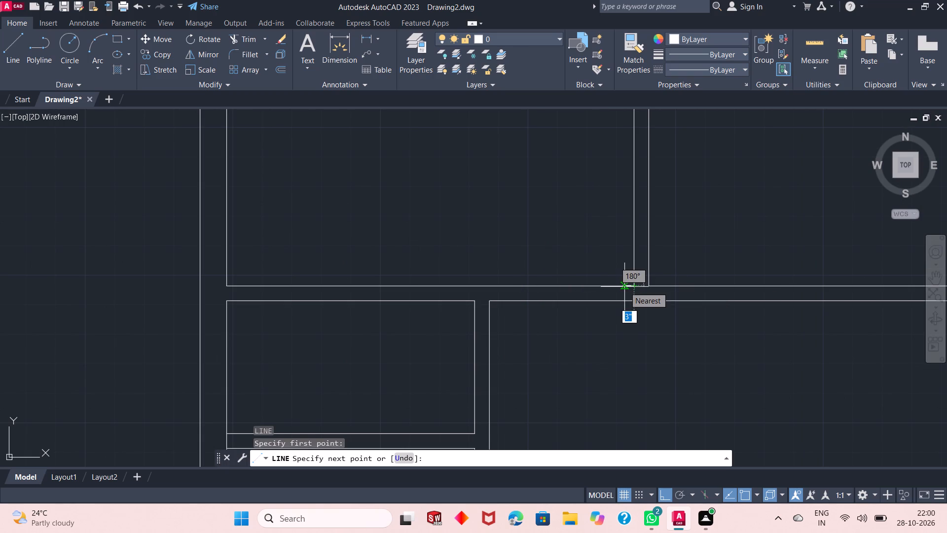
pyautogui.write('3"')
pyautogui.press('Return')
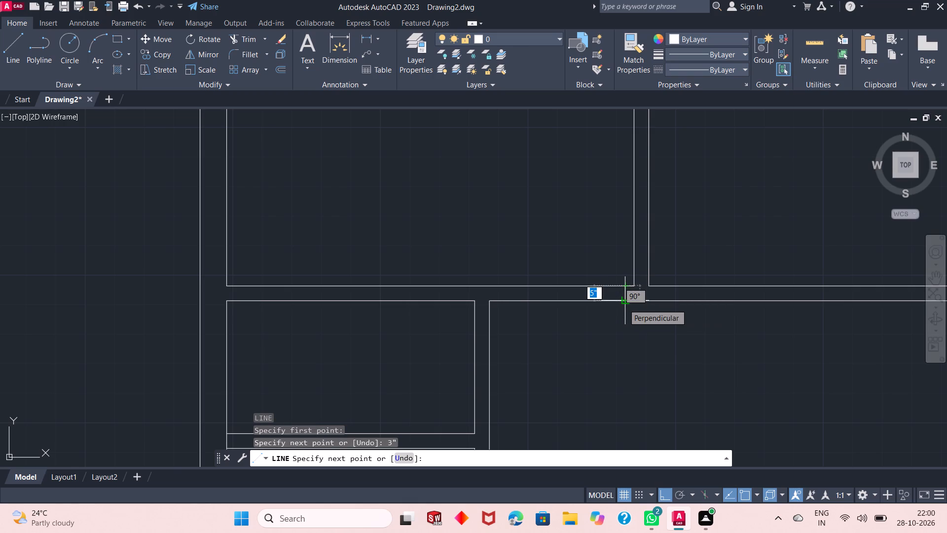
pyautogui.click(623, 304)
pyautogui.press('space')
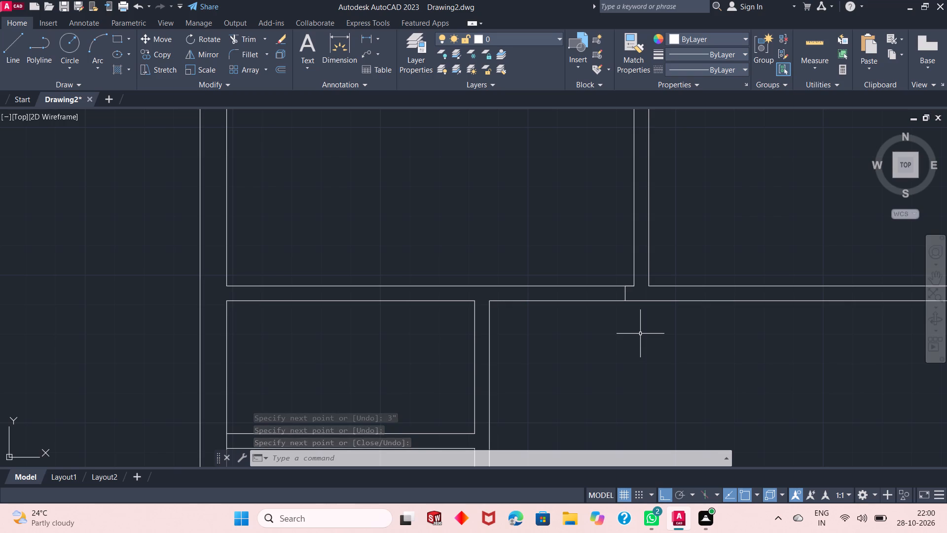
# Draw a line 3" right from the lower-left corner of the upper-right room, continuing straight down across the wall as a second jamb.
pyautogui.press('space')
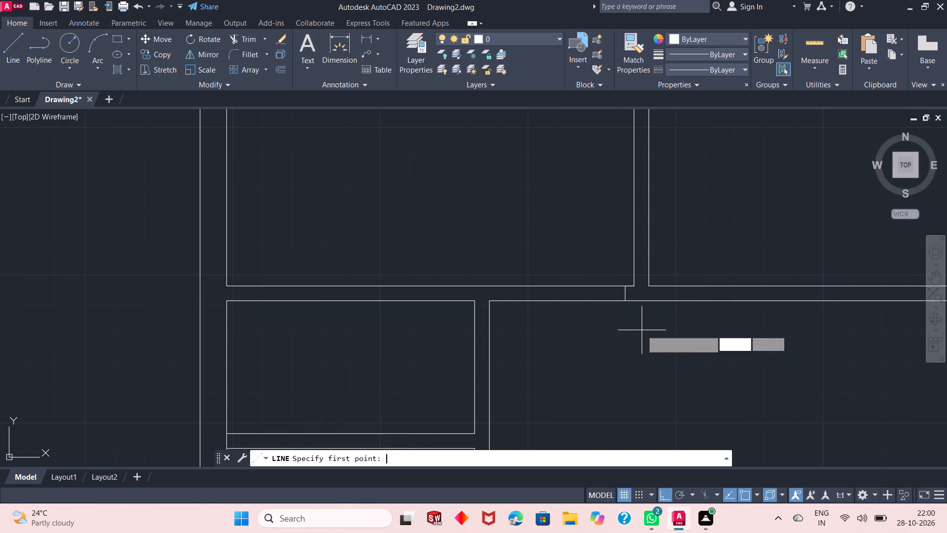
pyautogui.click(652, 285)
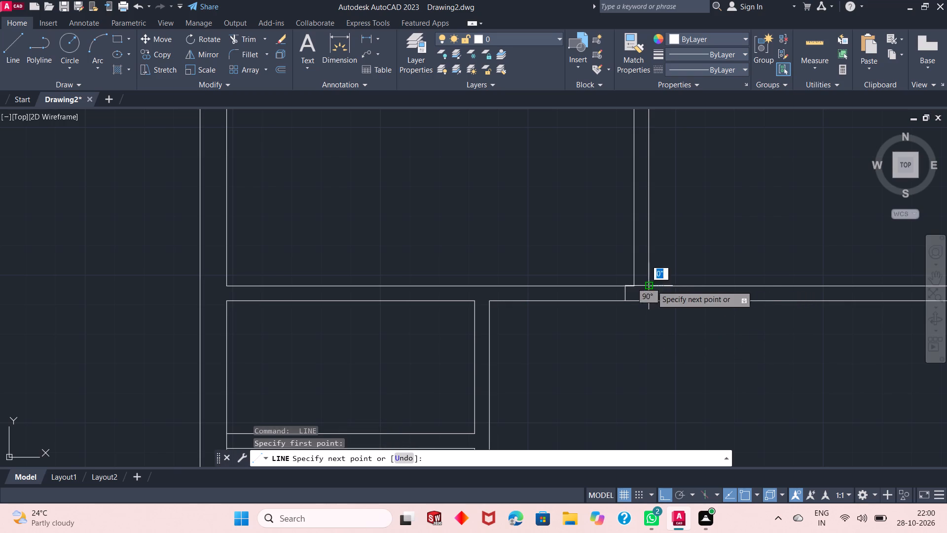
pyautogui.write('3"')
pyautogui.press('Return')
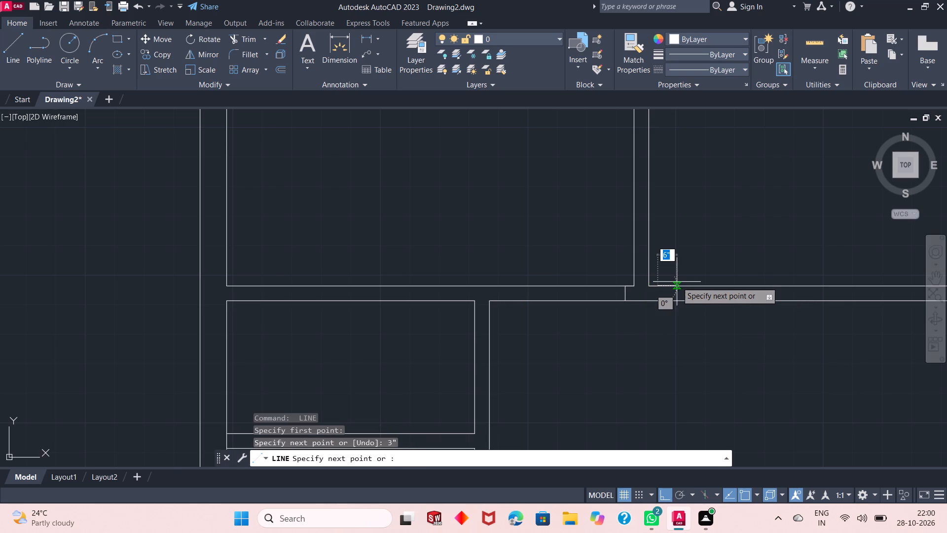
pyautogui.click(656, 300)
pyautogui.press('space')
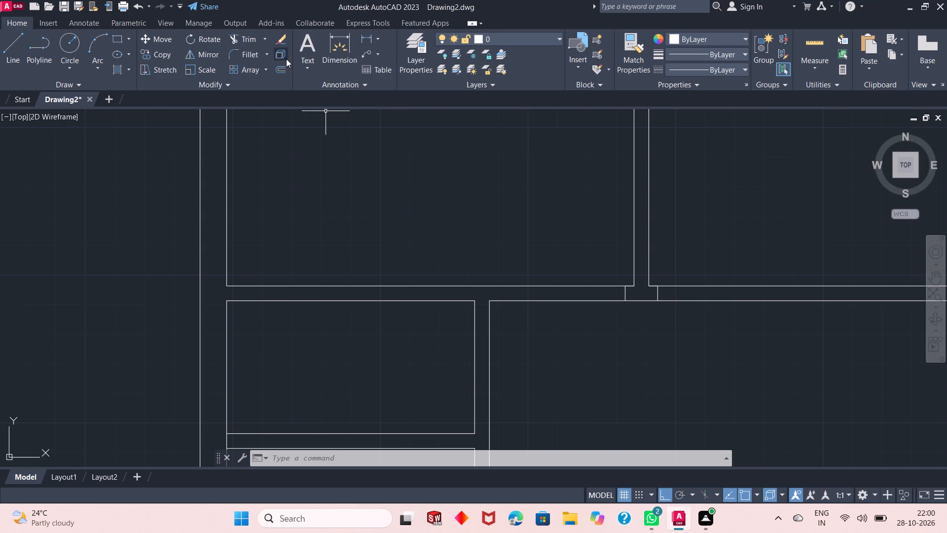
# Offset the upper-left room's jamb line 2'6" to the left to mark the door opening's other side.
pyautogui.click(282, 75)
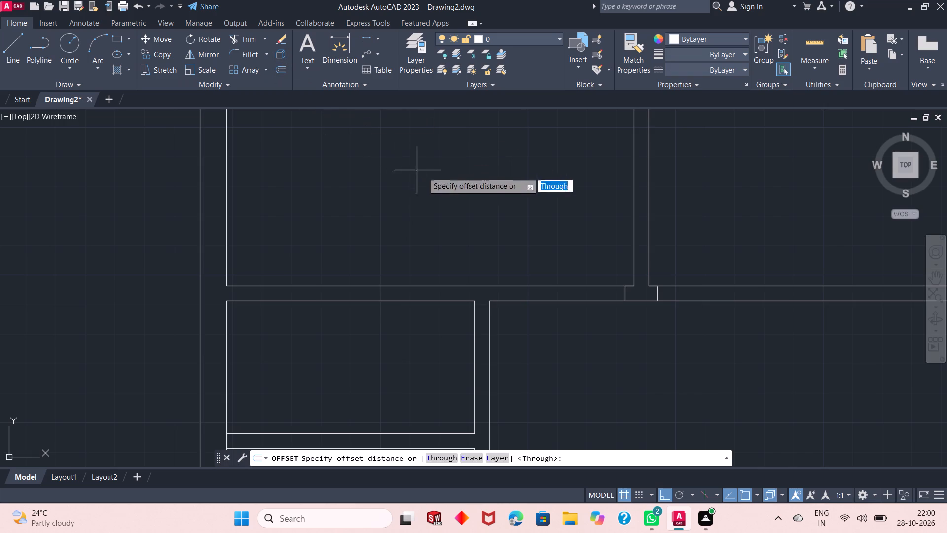
pyautogui.press('space')
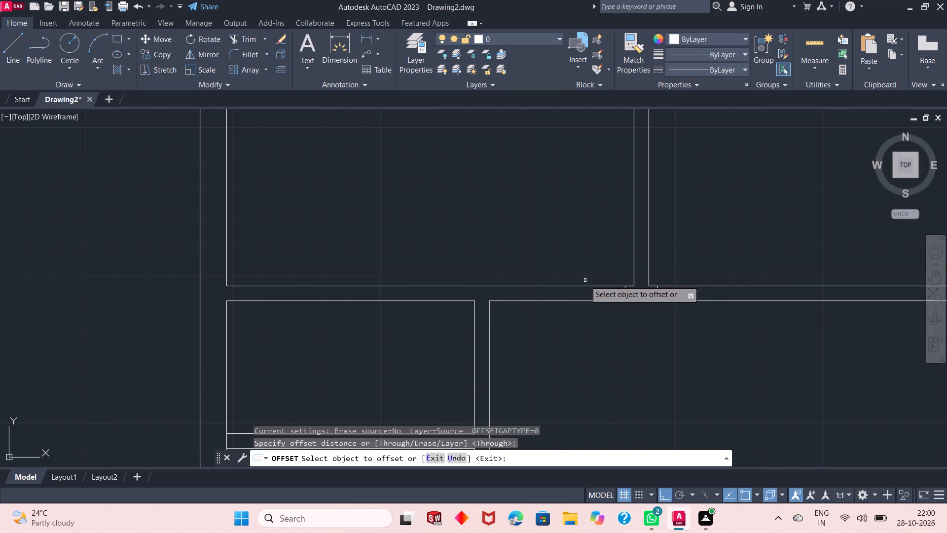
pyautogui.click(624, 293)
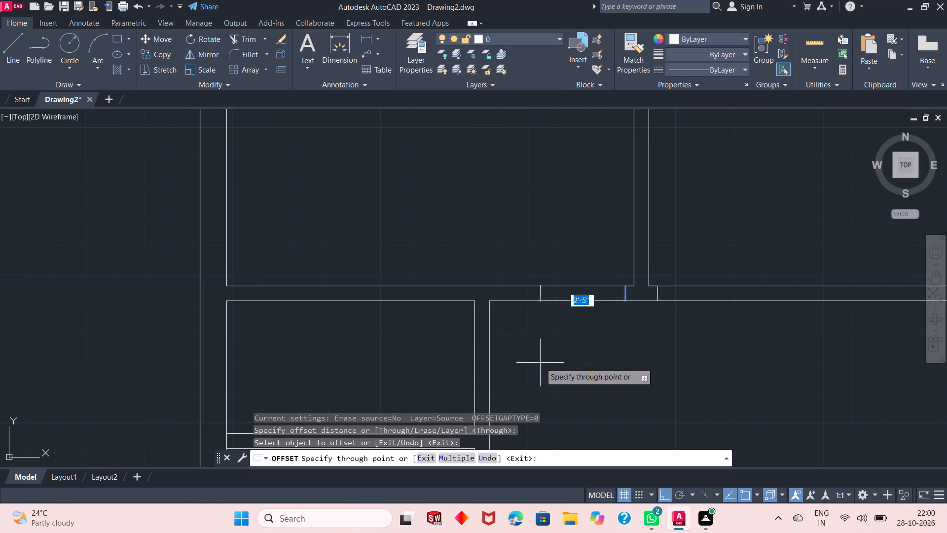
pyautogui.write('2\'6"')
pyautogui.press('Return')
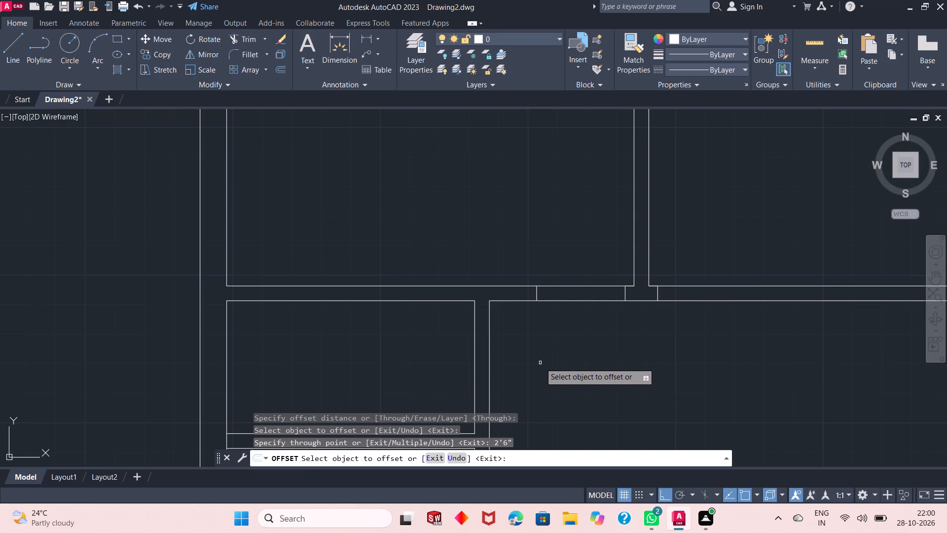
pyautogui.press('Return')
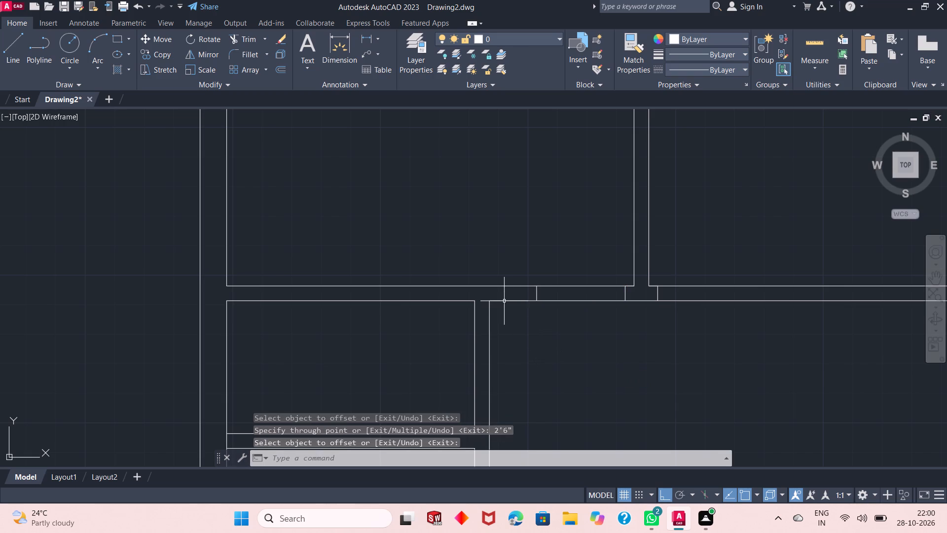
# Trim both wall lines between the two jambs below the upper-left room to open its doorway.
pyautogui.click(238, 37)
pyautogui.click(573, 258)
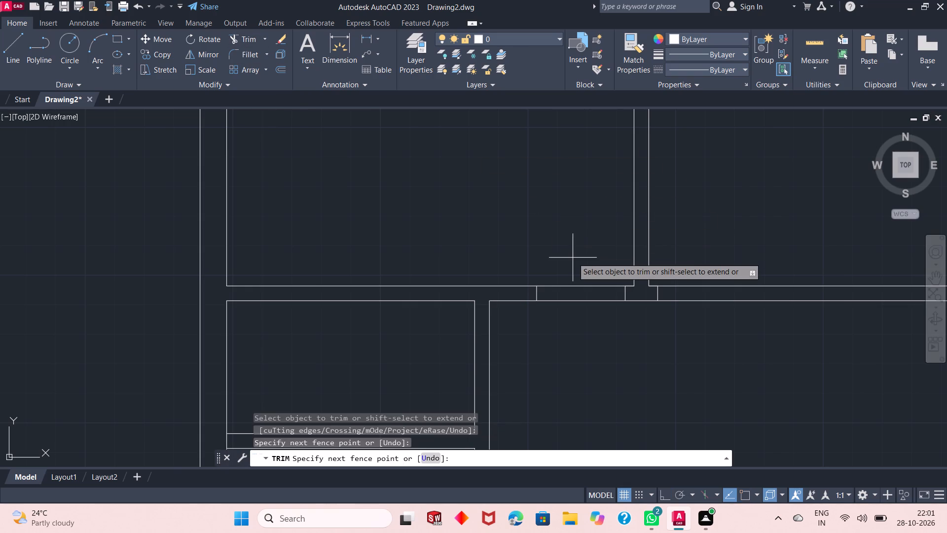
pyautogui.click(575, 336)
pyautogui.press('space')
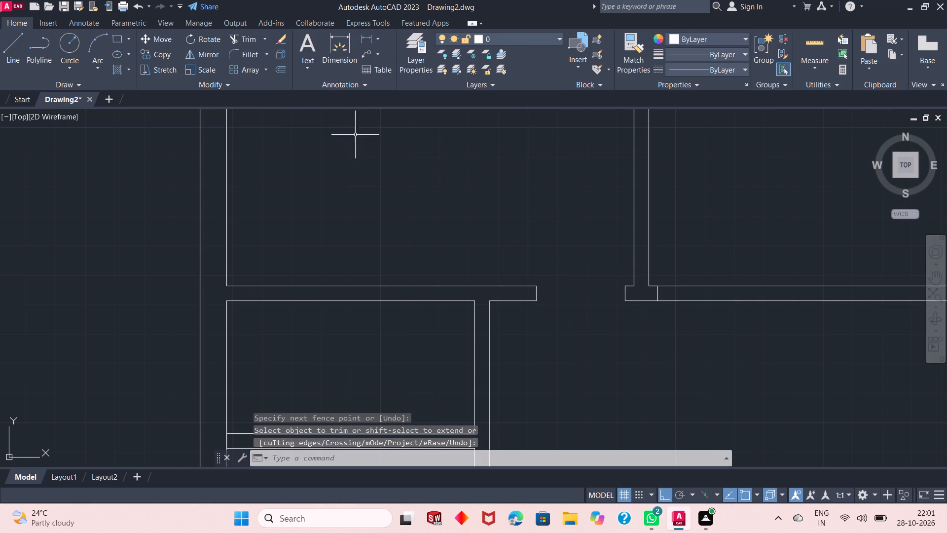
# Offset the upper-right room's jamb line 2'6" to the right to mark the door opening's other side.
pyautogui.click(280, 72)
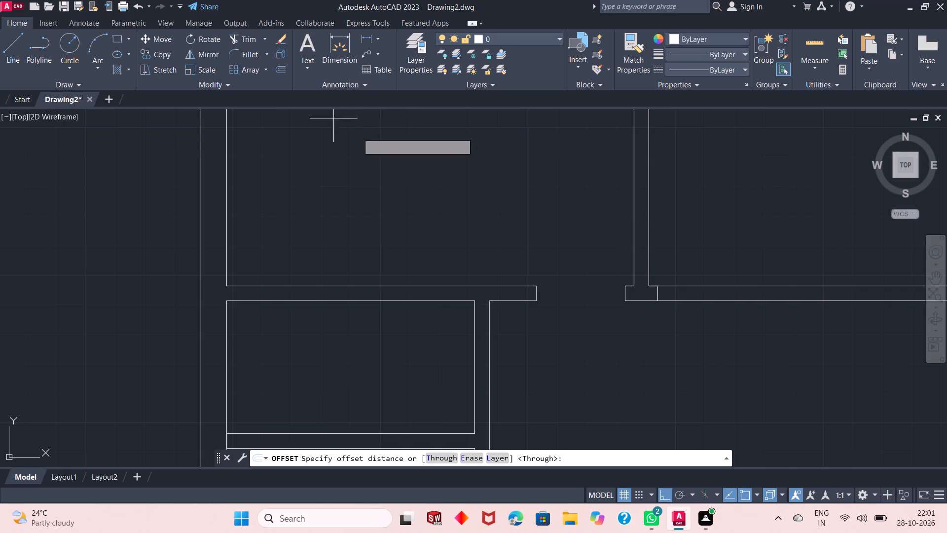
pyautogui.press('space')
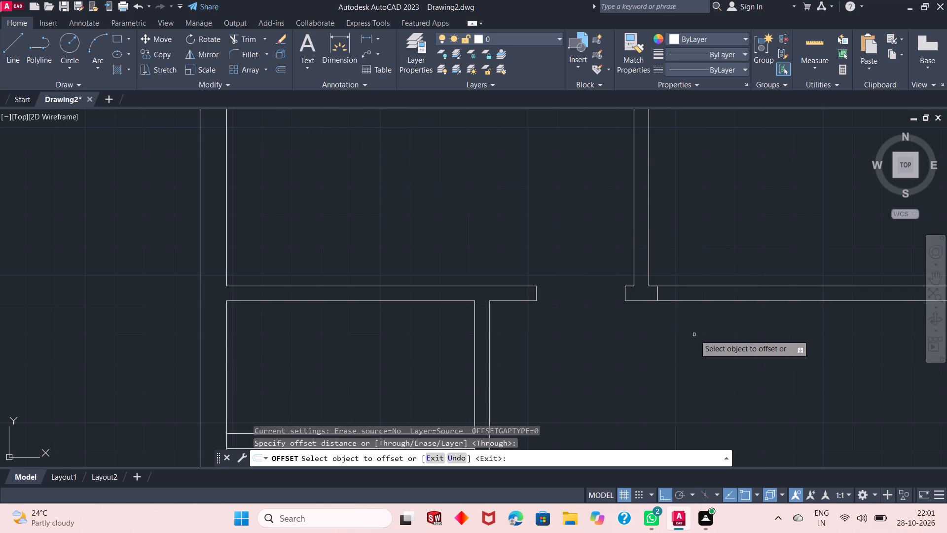
pyautogui.click(659, 296)
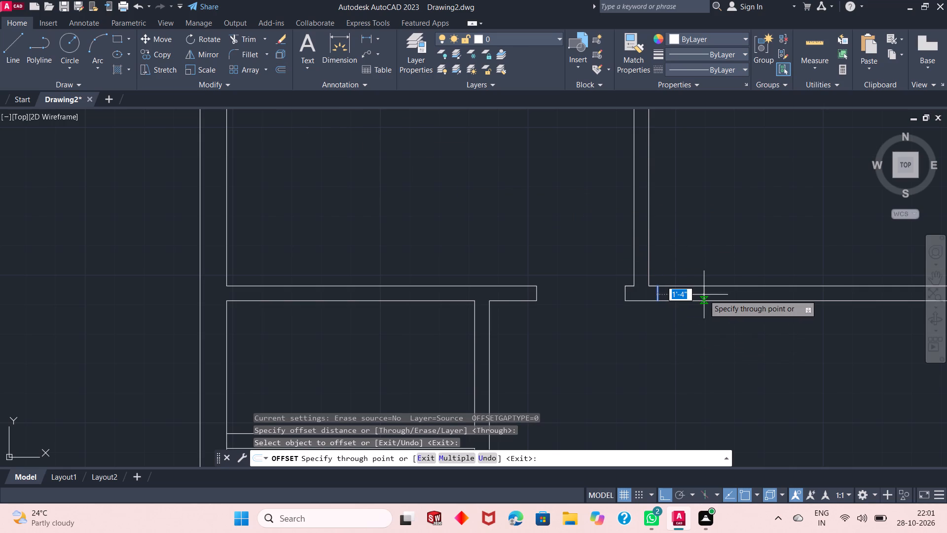
pyautogui.write('2\'6"')
pyautogui.press('Return')
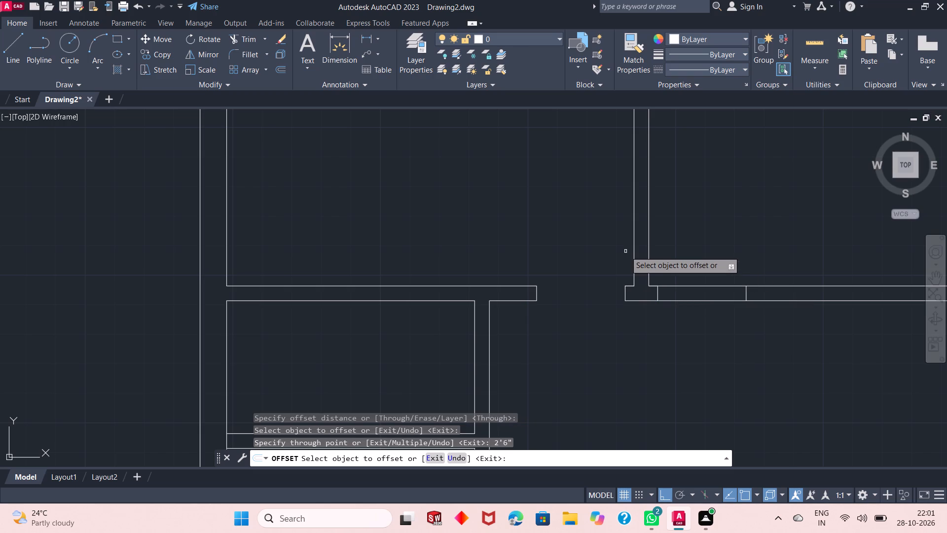
pyautogui.press('space')
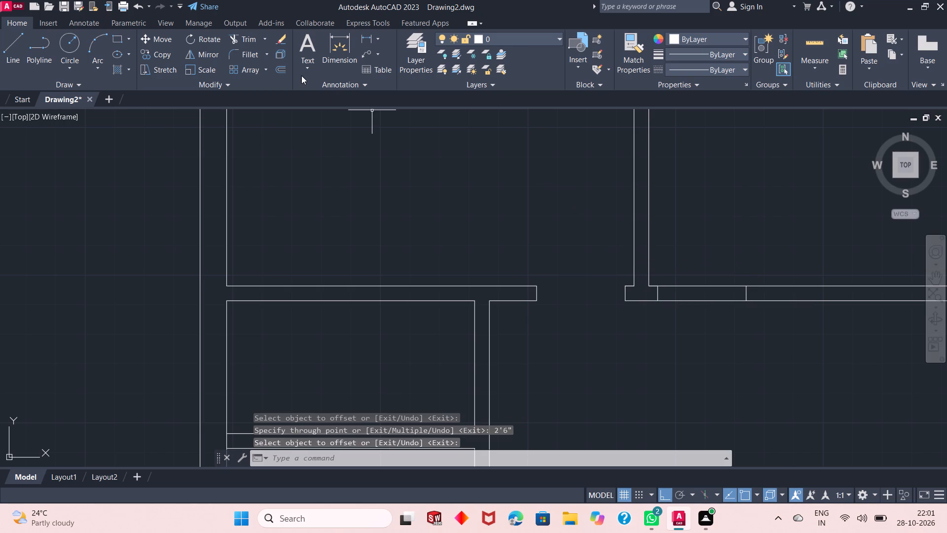
# Trim both wall lines between the two jambs below the upper-right room to open its doorway.
pyautogui.click(234, 39)
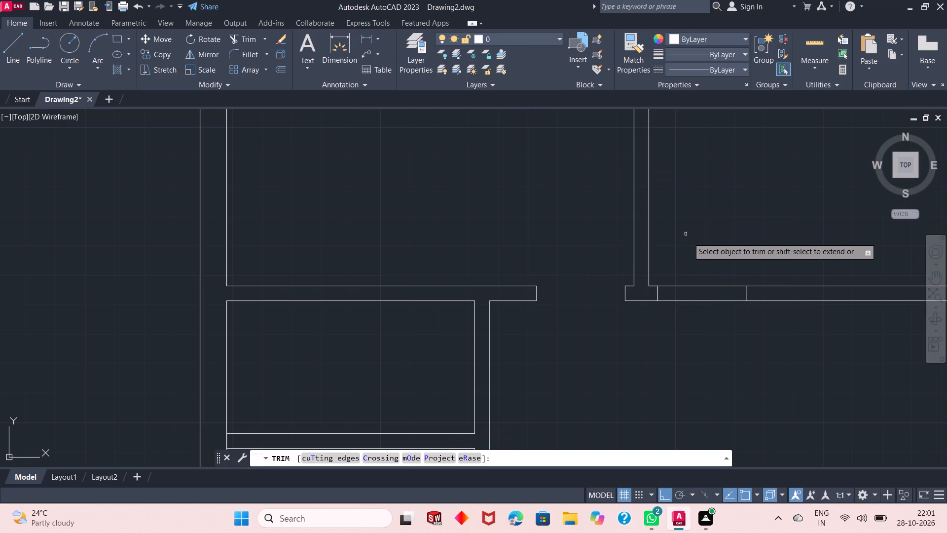
pyautogui.click(691, 241)
pyautogui.click(695, 310)
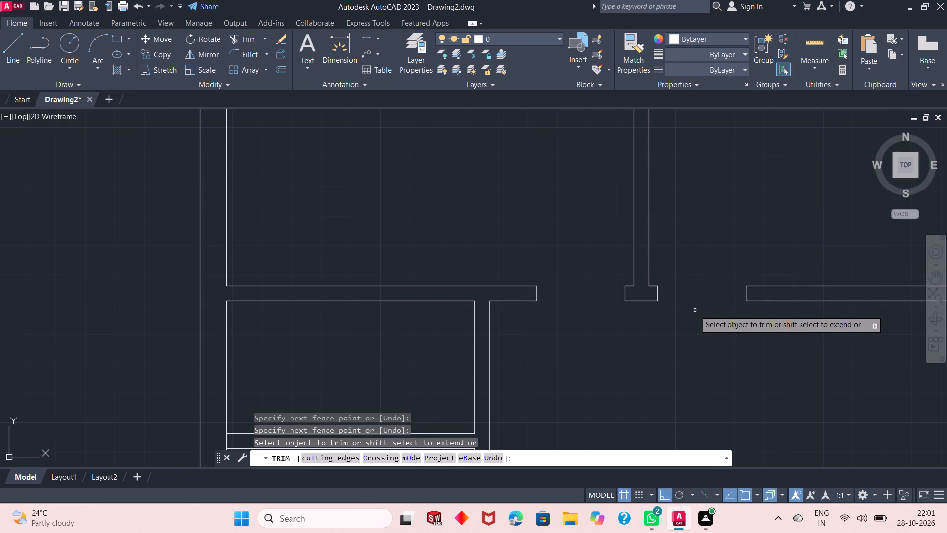
pyautogui.press('Return')
# Draw a line 8" down from the top outer corner of the upper small room's right wall, continuing left across the wall as a jamb.
pyautogui.keyDown('ctrl'); pyautogui.scroll(-2, 695, 310); pyautogui.keyUp('ctrl')
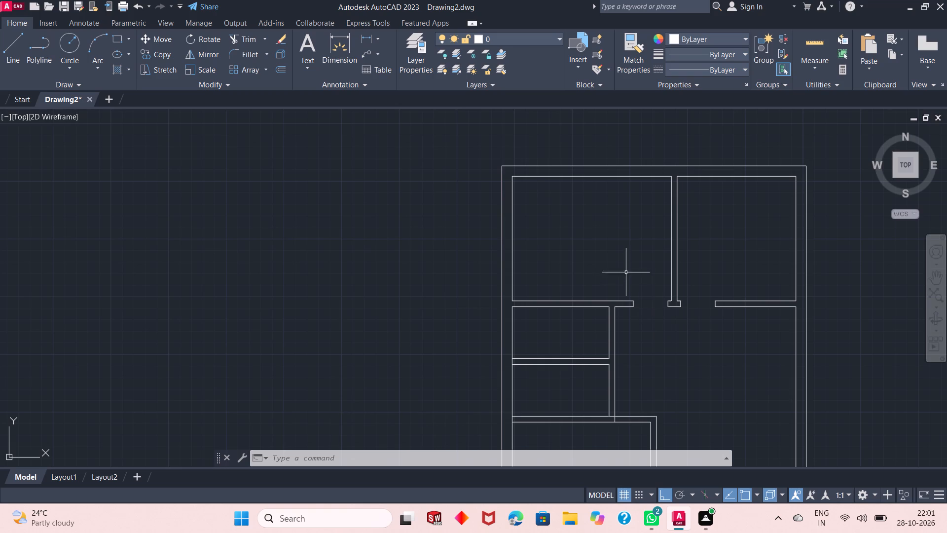
pyautogui.keyDown('ctrl'); pyautogui.scroll(-1, 634, 260); pyautogui.keyUp('ctrl')
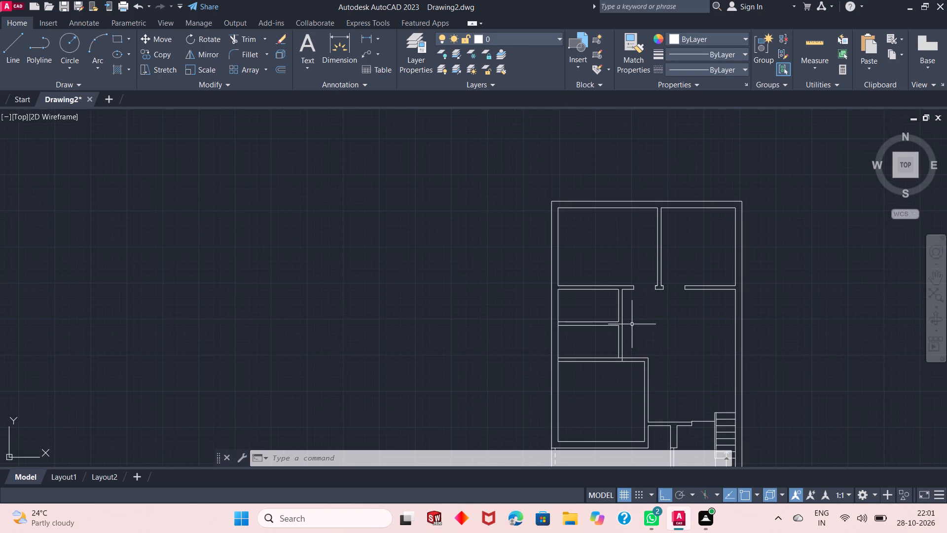
pyautogui.keyDown('ctrl'); pyautogui.scroll(2, 631, 324); pyautogui.keyUp('ctrl')
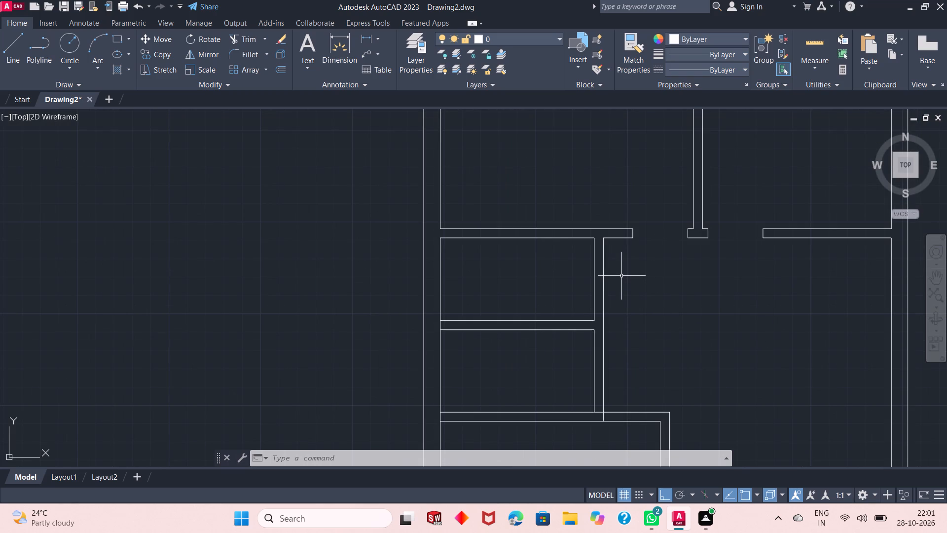
pyautogui.write('l')
pyautogui.press('space')
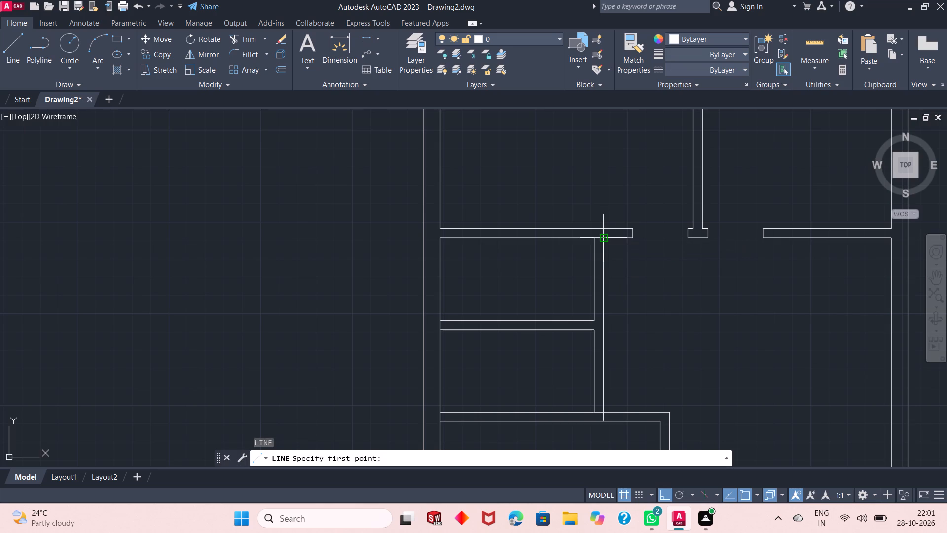
pyautogui.click(602, 236)
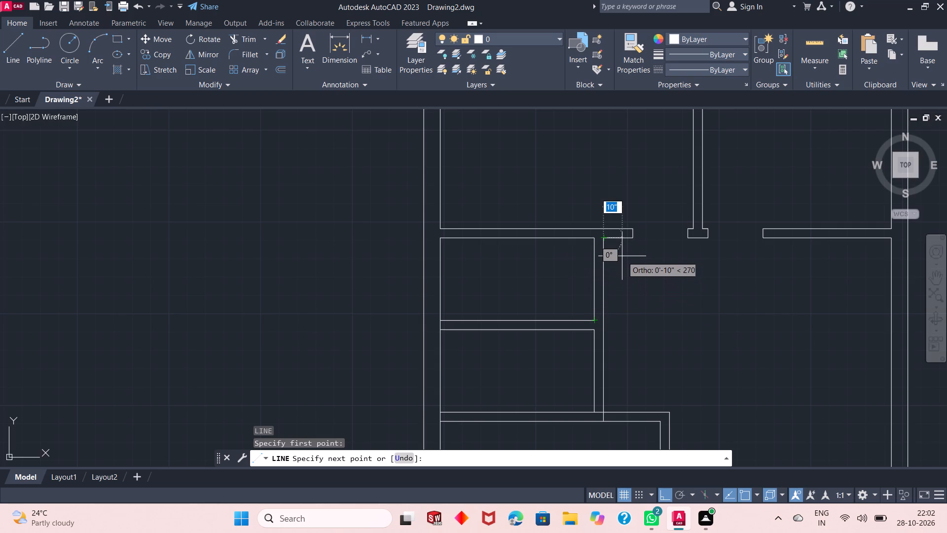
pyautogui.press('8')
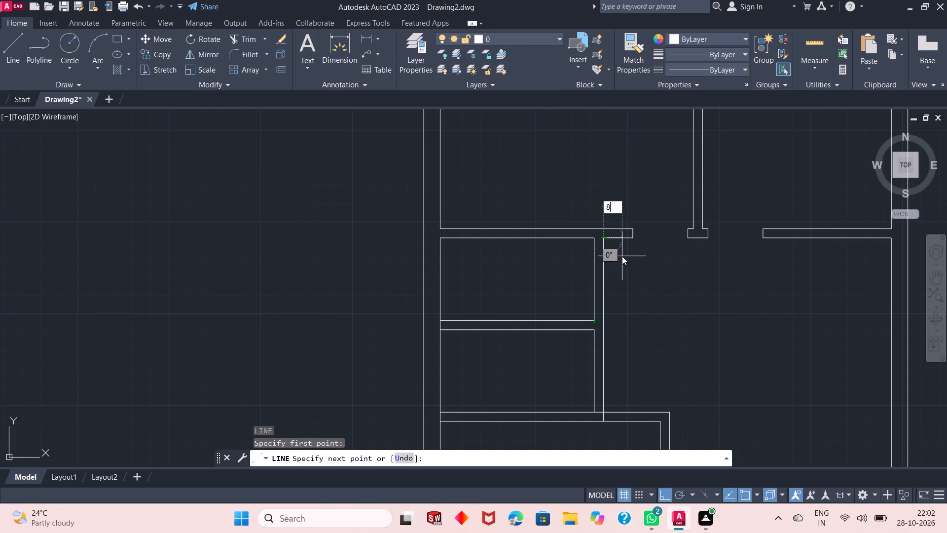
pyautogui.hotkey('shift', '"')
pyautogui.press('Return')
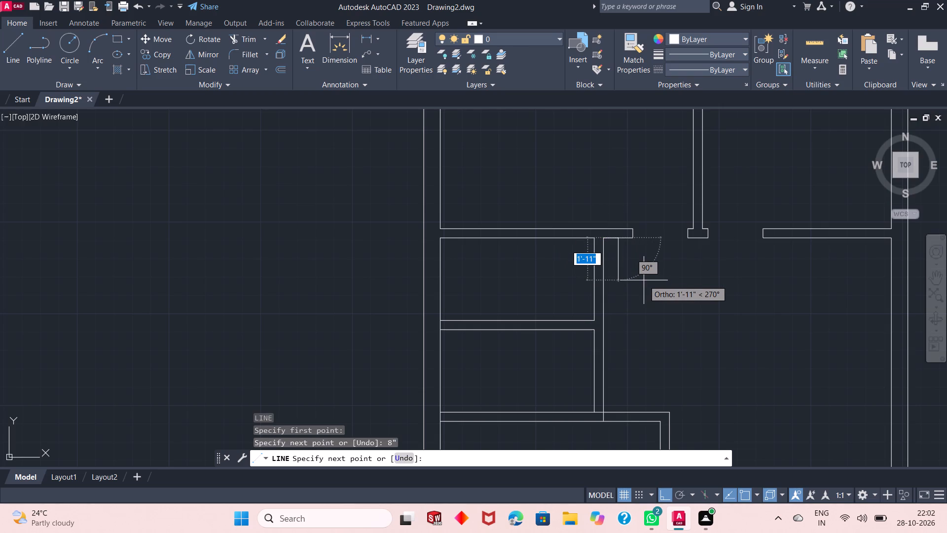
pyautogui.hotkey('ctrl', 'z')
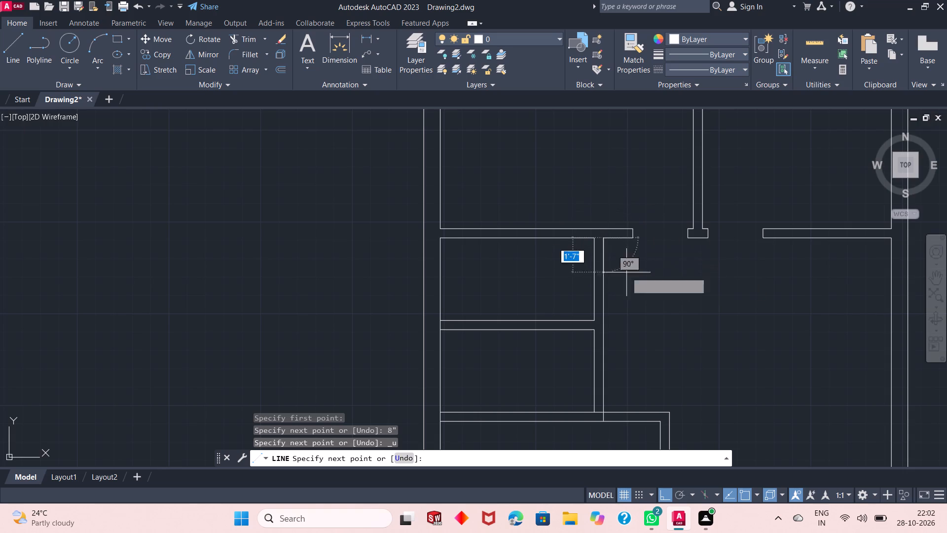
pyautogui.write('8"')
pyautogui.press('Return')
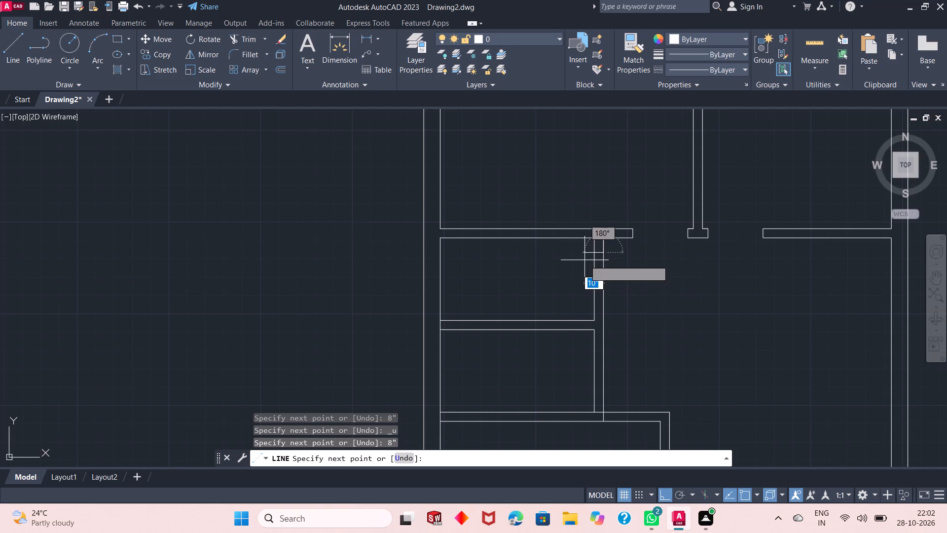
pyautogui.click(594, 252)
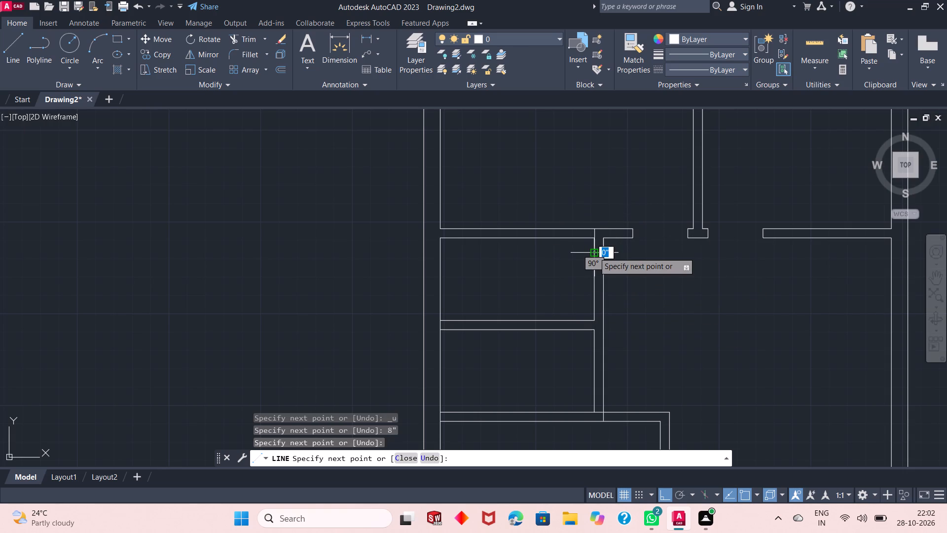
pyautogui.press('Escape')
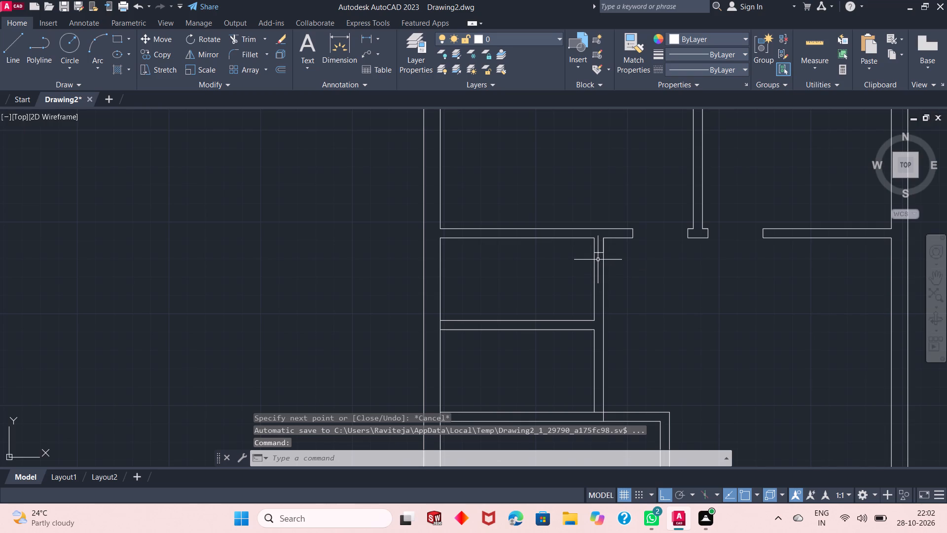
# Offset the upper small room's jamb line 2' downward to mark the door opening's other side.
pyautogui.click(276, 66)
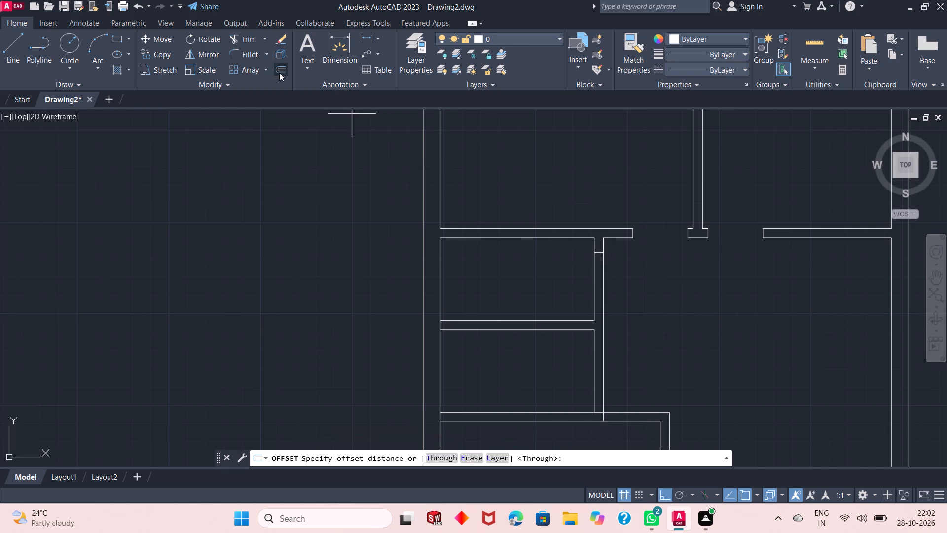
pyautogui.press('space')
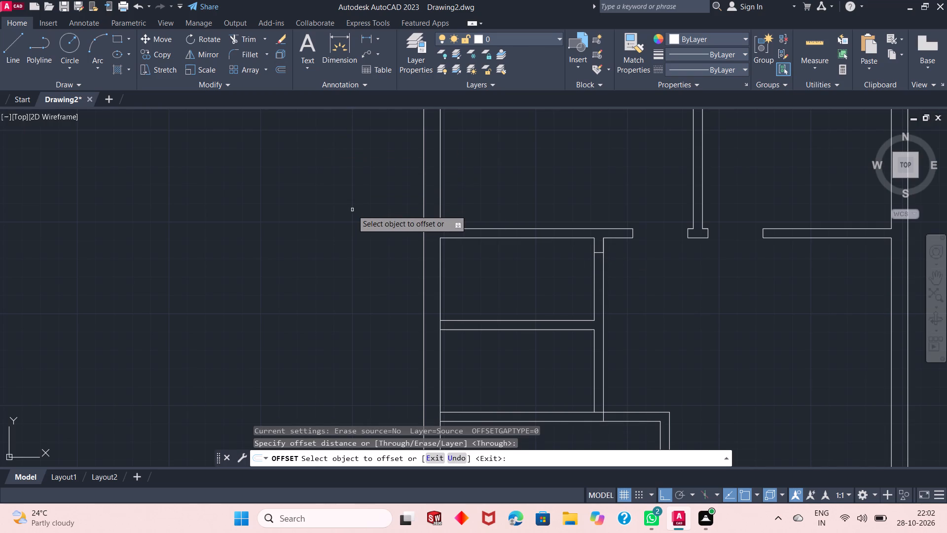
pyautogui.click(599, 252)
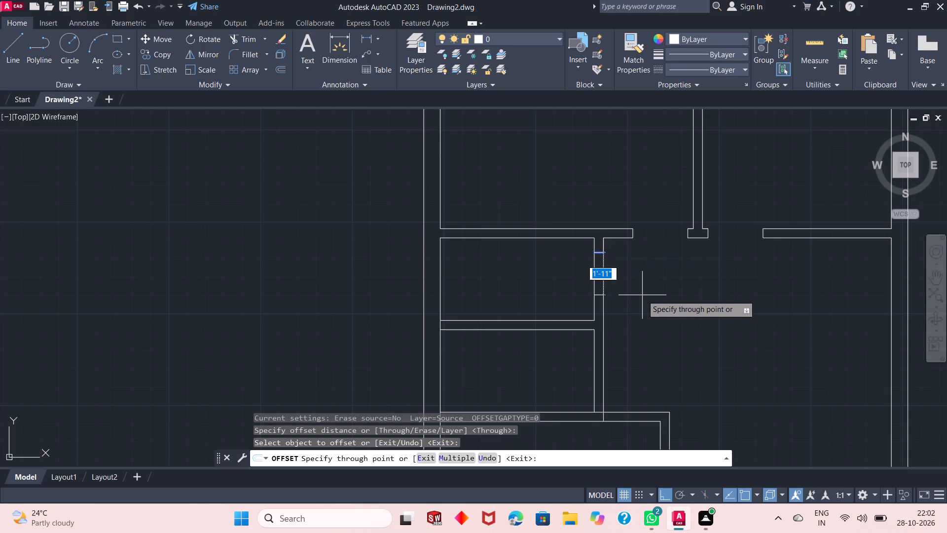
pyautogui.write("2'")
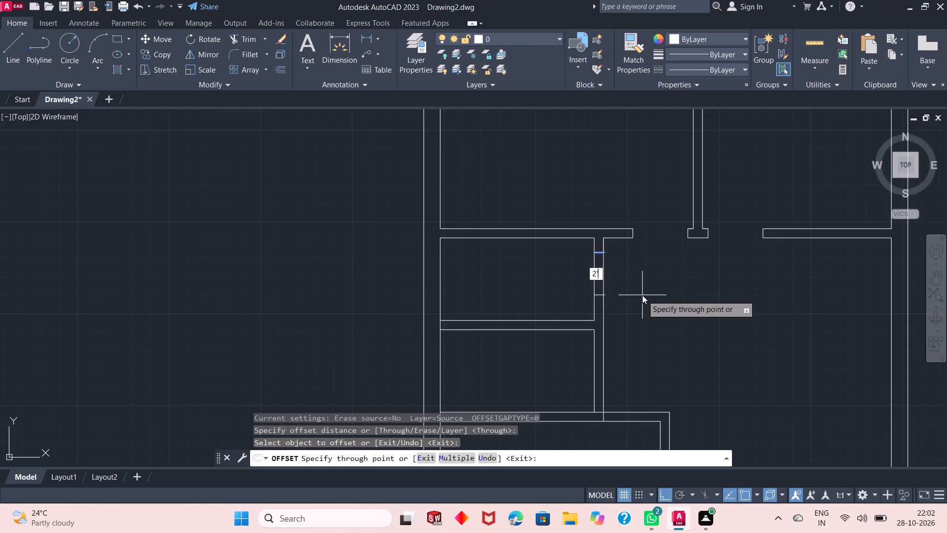
pyautogui.press('Return')
pyautogui.press('Return')
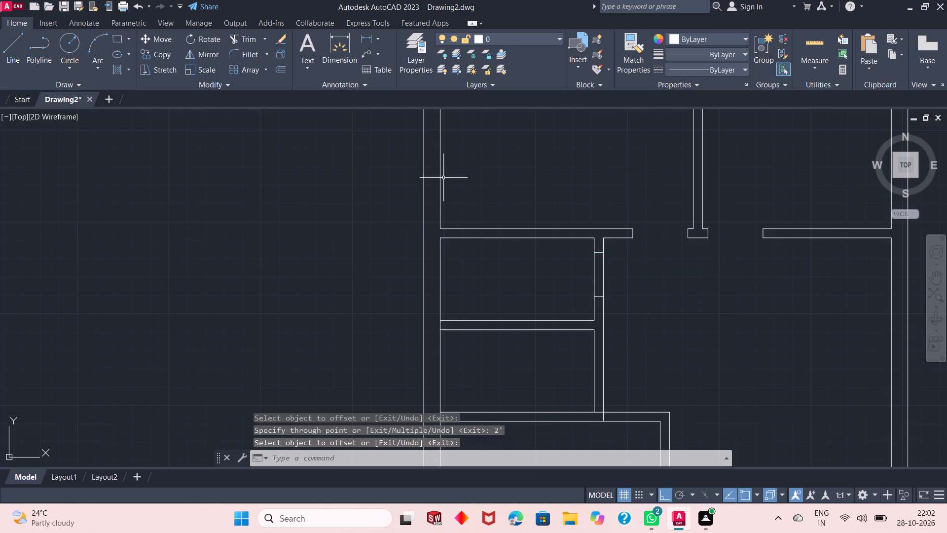
# Trim both lines of the upper small room's right wall between the two jambs to open its doorway.
pyautogui.click(246, 40)
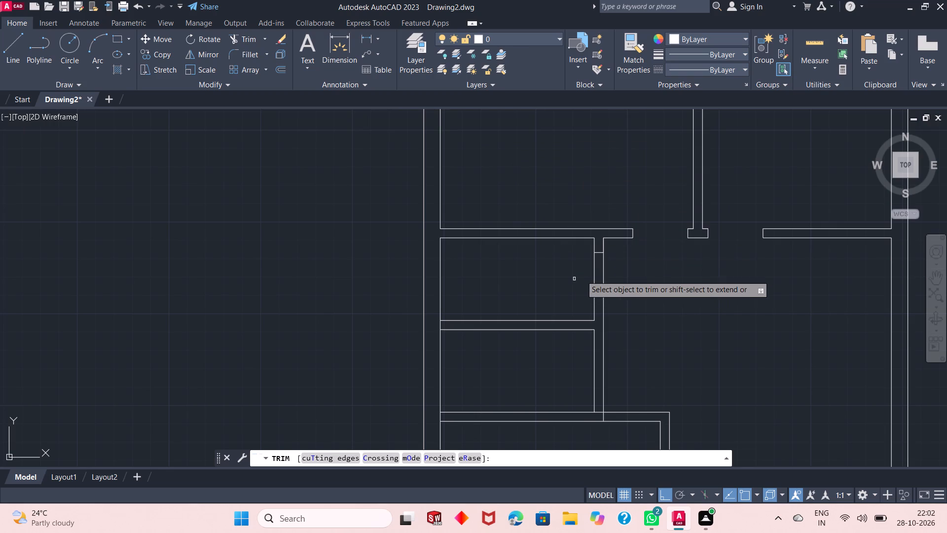
pyautogui.click(593, 271)
pyautogui.click(604, 274)
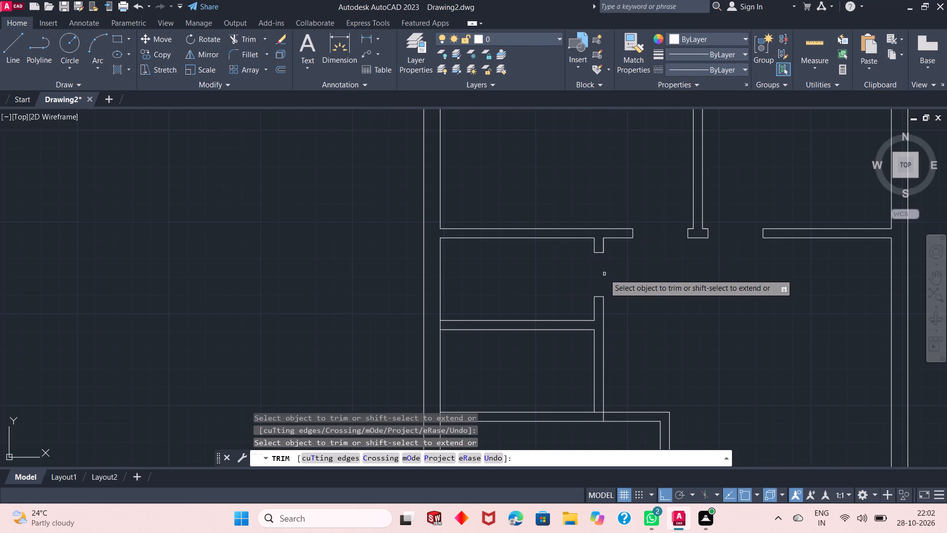
pyautogui.press('Return')
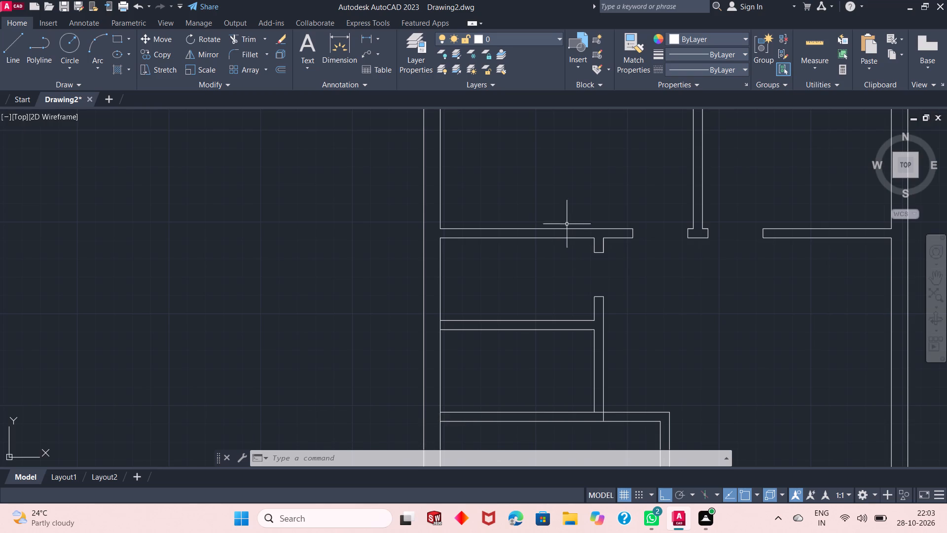
# Delete the overlapping 8" vertical line segment above the upper small room's doorway.
pyautogui.keyDown('ctrl'); pyautogui.scroll(-2, 557, 213); pyautogui.keyUp('ctrl')
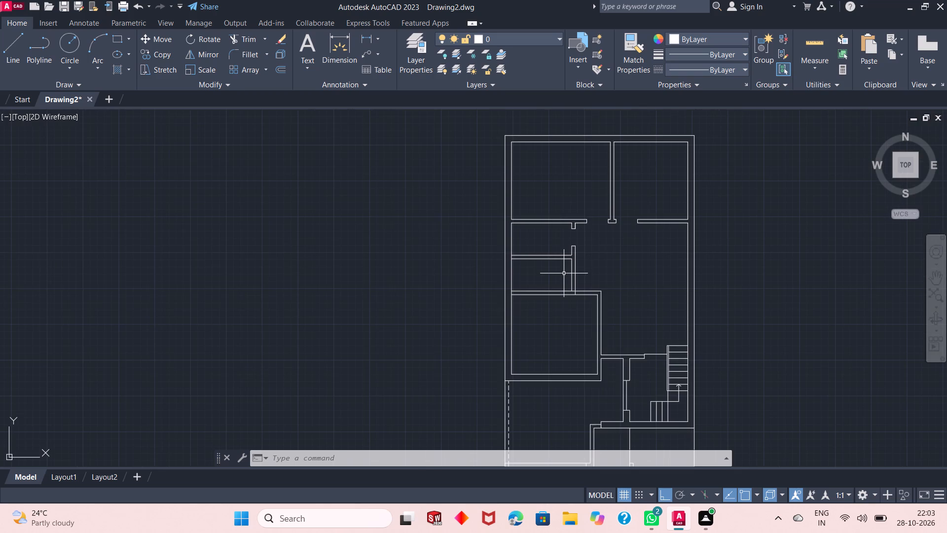
pyautogui.keyDown('ctrl'); pyautogui.scroll(2, 563, 273); pyautogui.keyUp('ctrl')
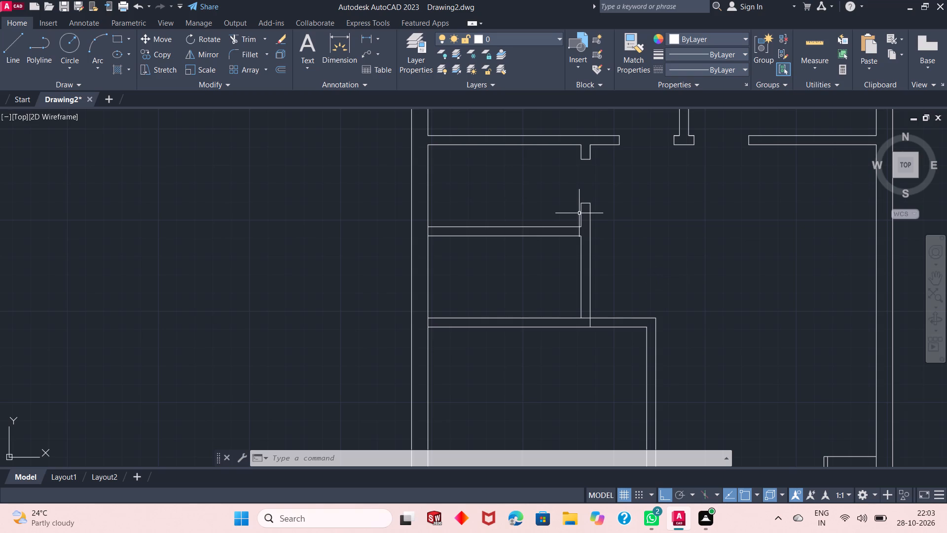
pyautogui.click(590, 154)
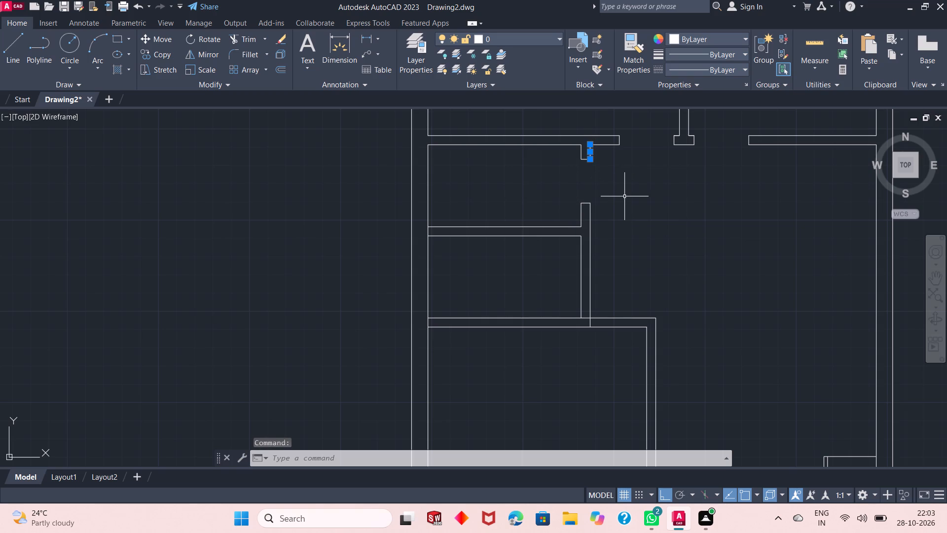
pyautogui.press('Delete')
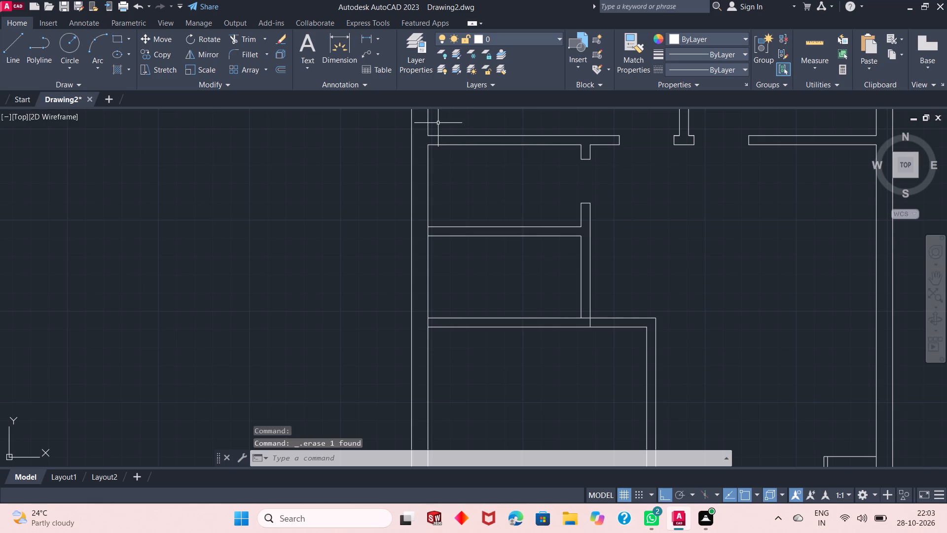
# Draw a line 6" up from the bottom outer corner of the lower small room's right wall, continuing left across the wall as a jamb.
pyautogui.click(24, 55)
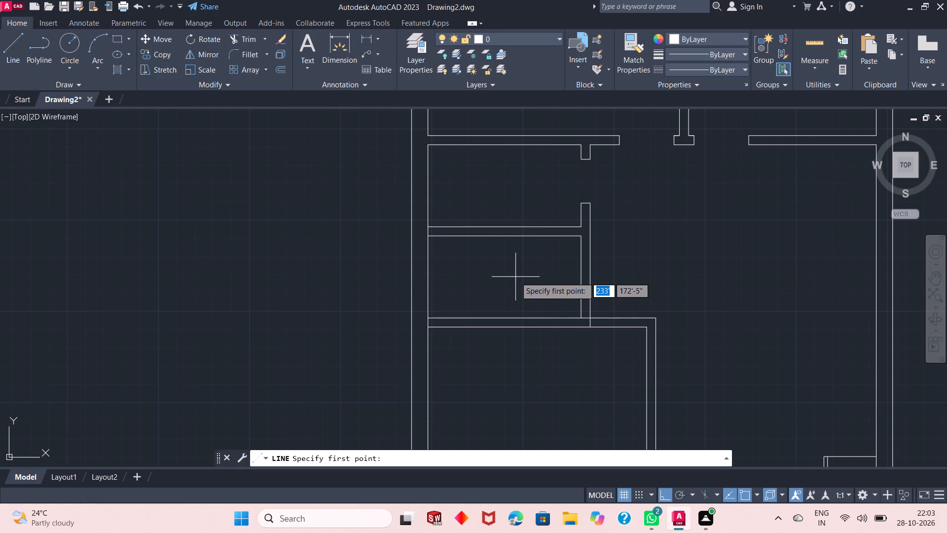
pyautogui.click(592, 316)
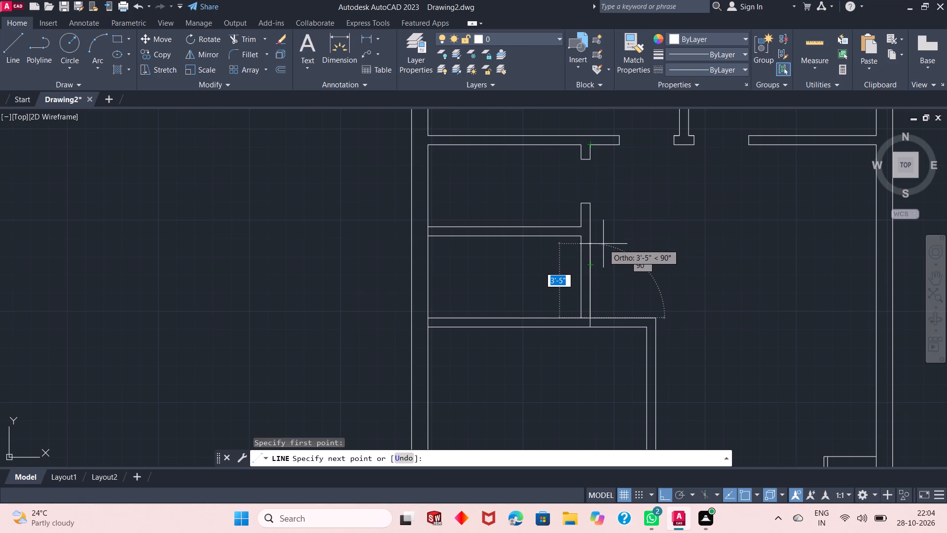
pyautogui.write('6"')
pyautogui.press('Return')
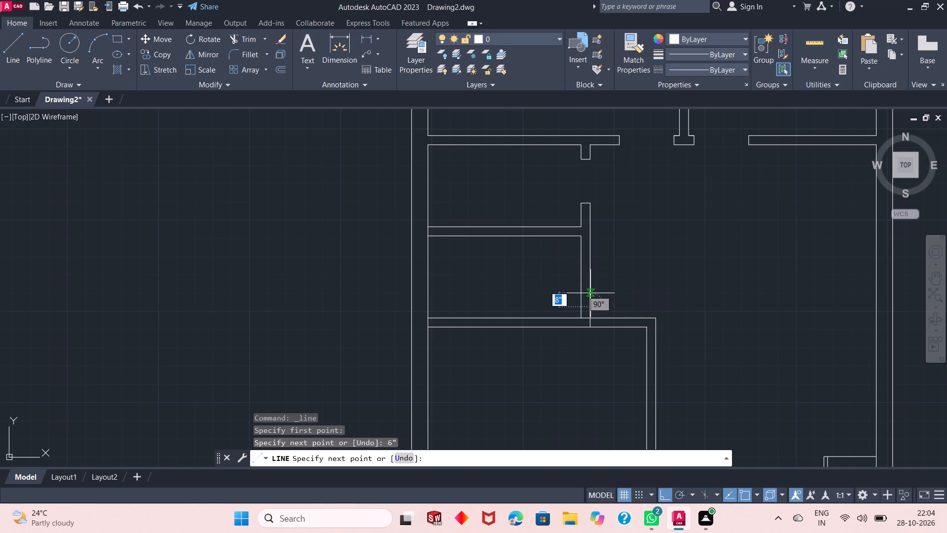
pyautogui.keyDown('ctrl'); pyautogui.scroll(2, 590, 293); pyautogui.keyUp('ctrl')
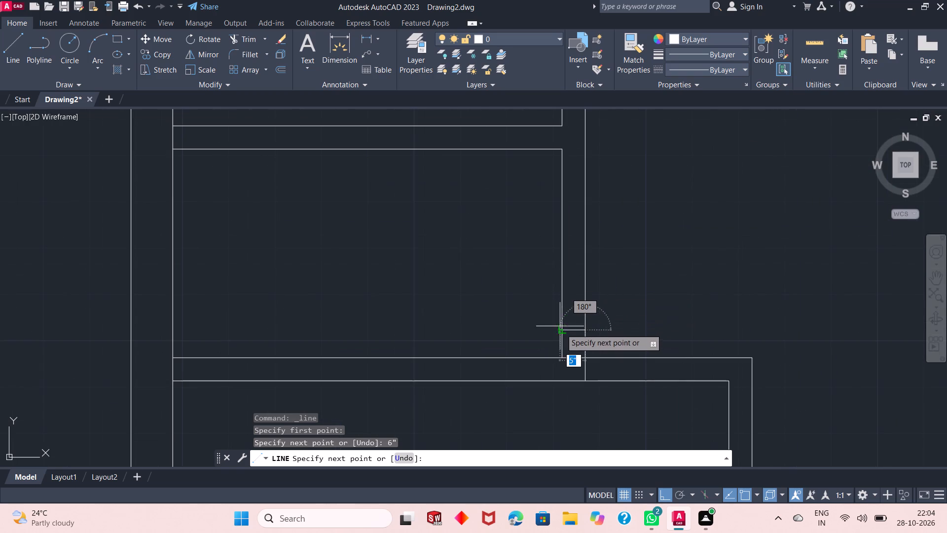
pyautogui.click(562, 331)
pyautogui.press('space')
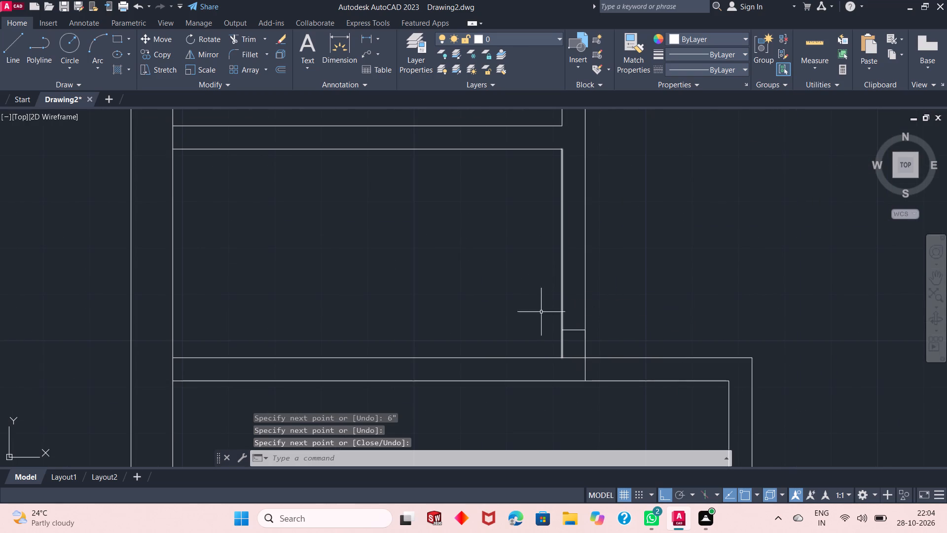
# Select the overlapping 6" vertical line segment below the lower small room's new jamb.
pyautogui.click(584, 343)
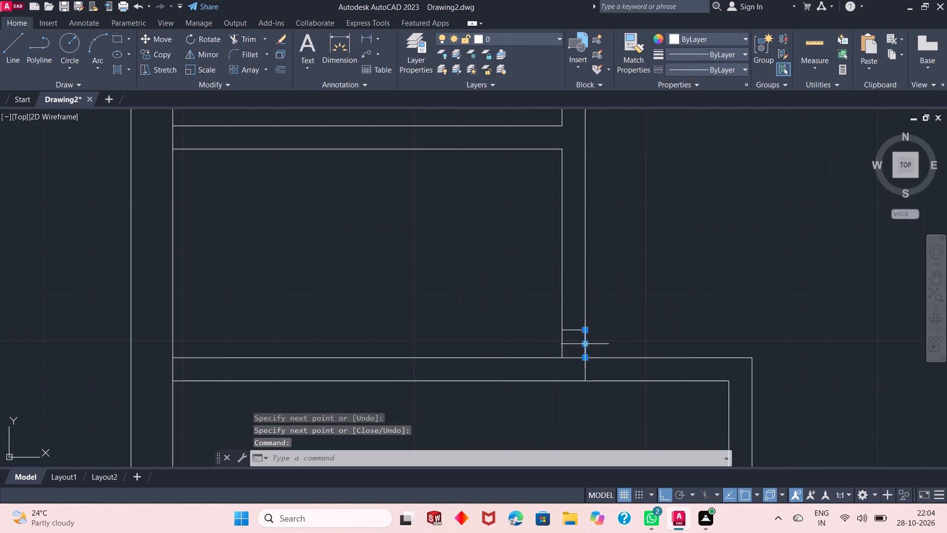
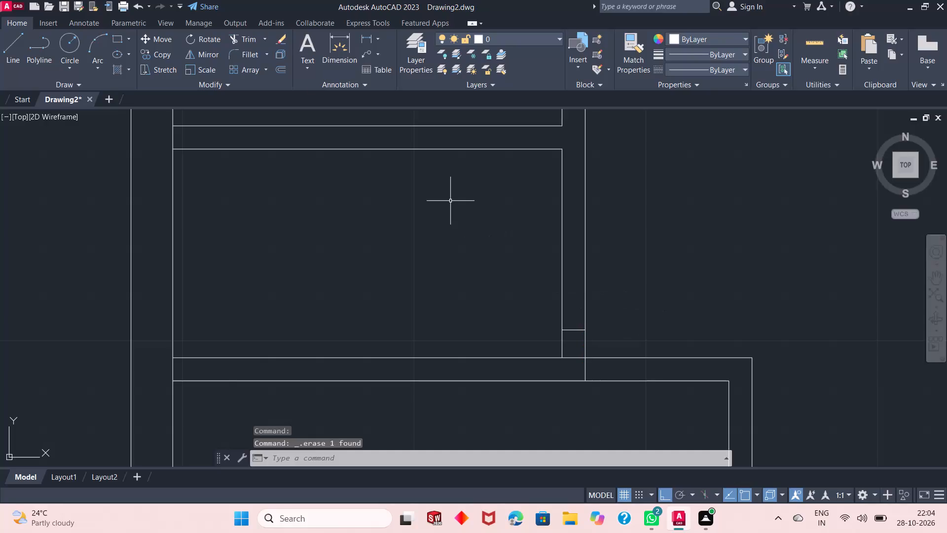
# Offset the lower small room's bottom jamb 2' upward to make the doorway's second jamb.
pyautogui.click(282, 69)
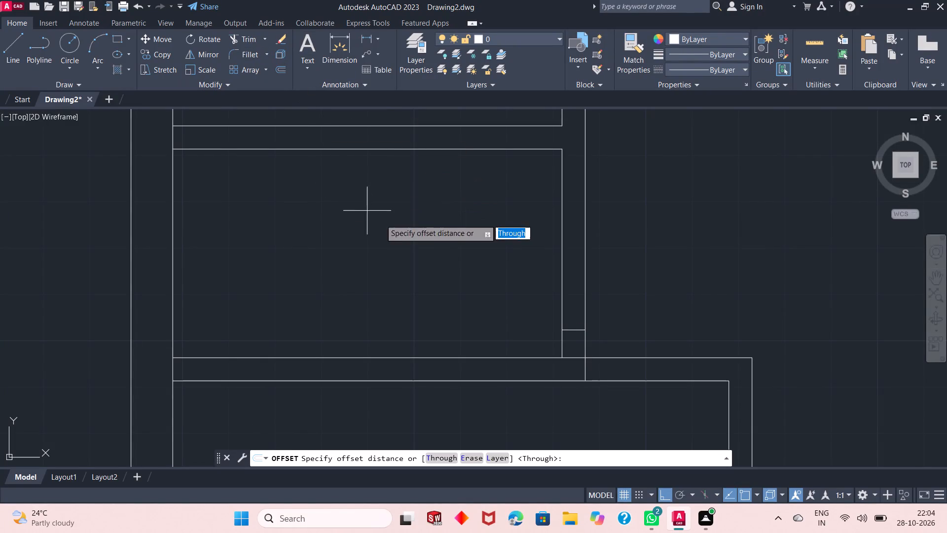
pyautogui.press('space')
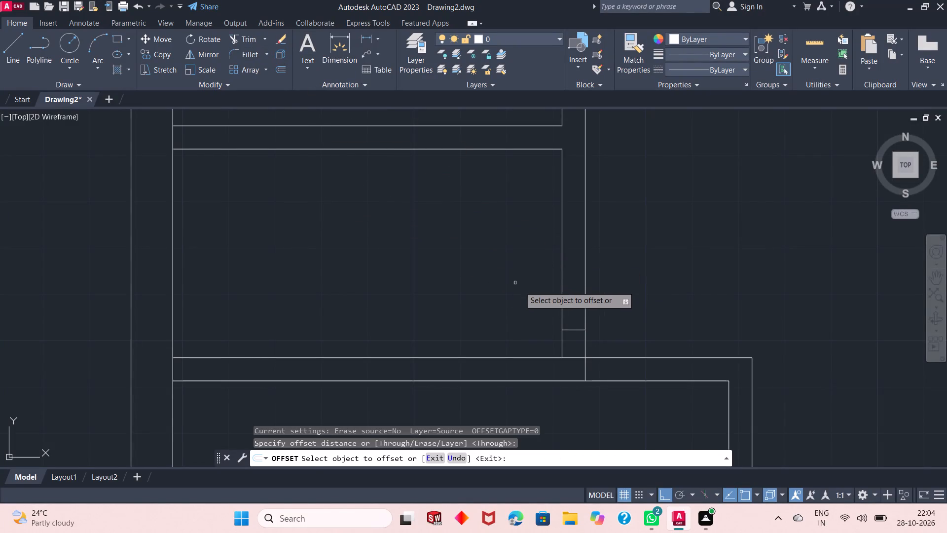
pyautogui.click(571, 330)
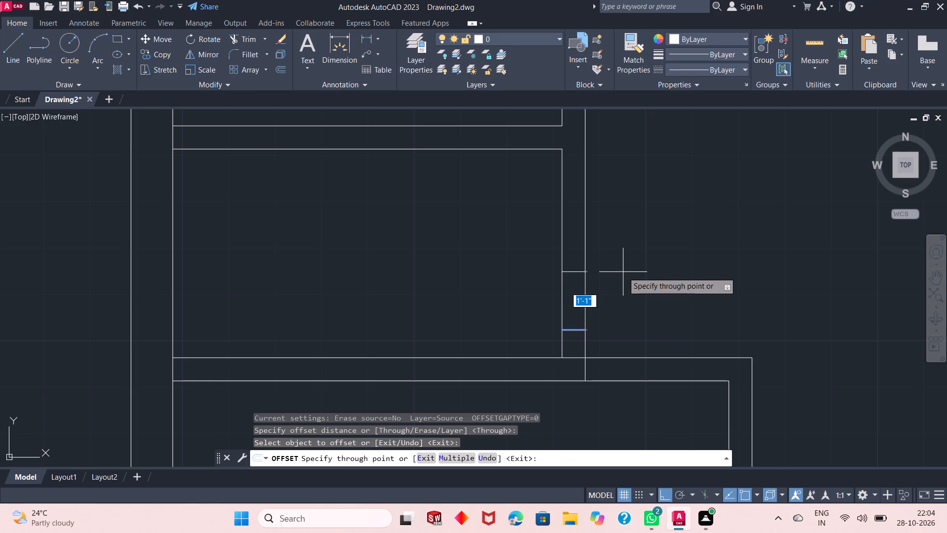
pyautogui.write("2'")
pyautogui.press('Return')
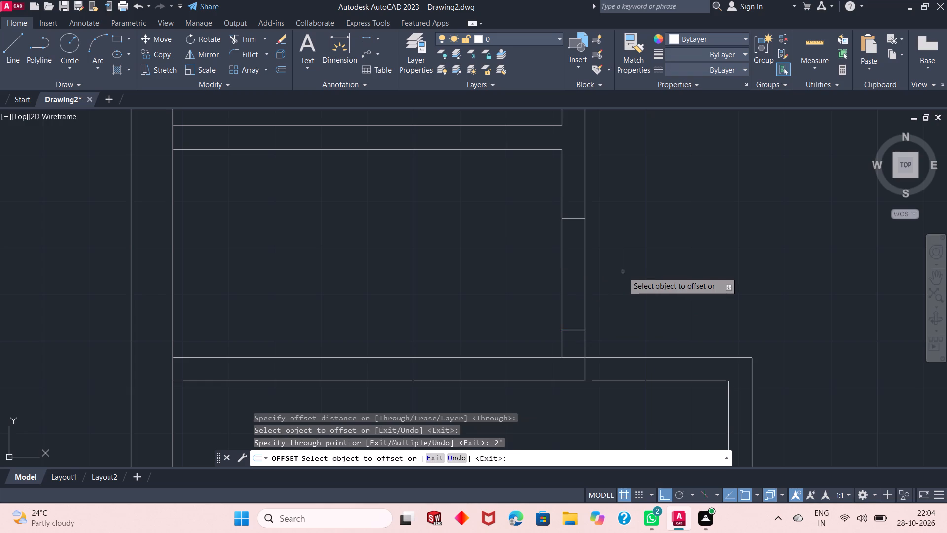
pyautogui.press('Return')
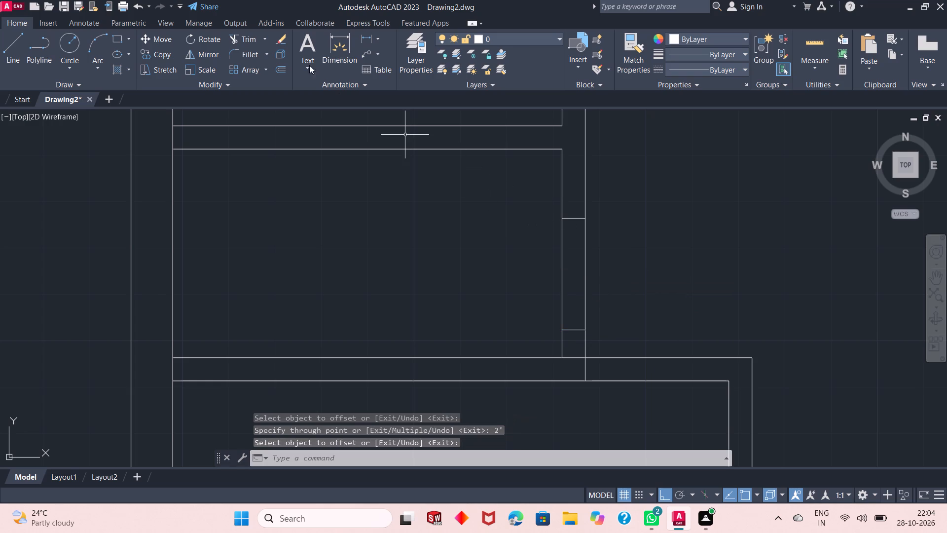
# Trim both lines of the lower small room's right wall between the two jambs to open its doorway.
pyautogui.click(246, 35)
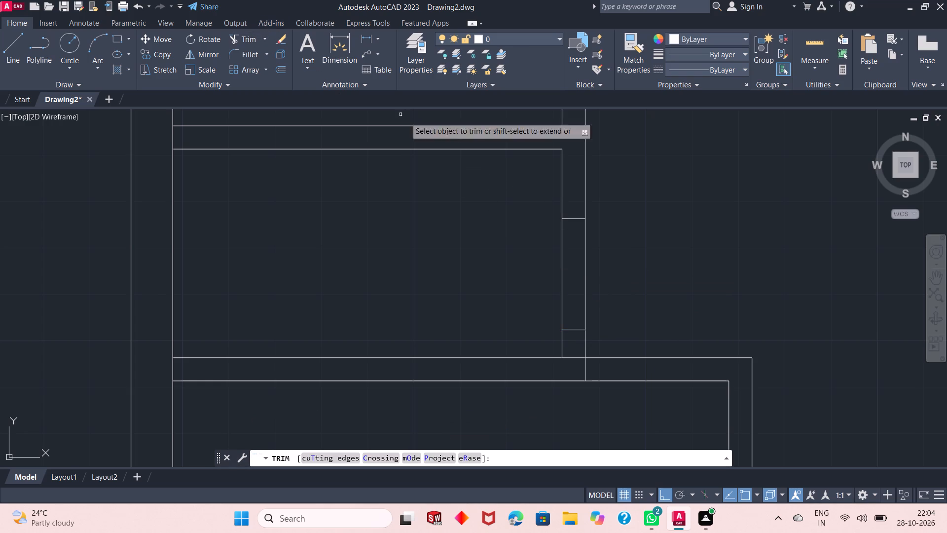
pyautogui.click(546, 261)
pyautogui.click(660, 266)
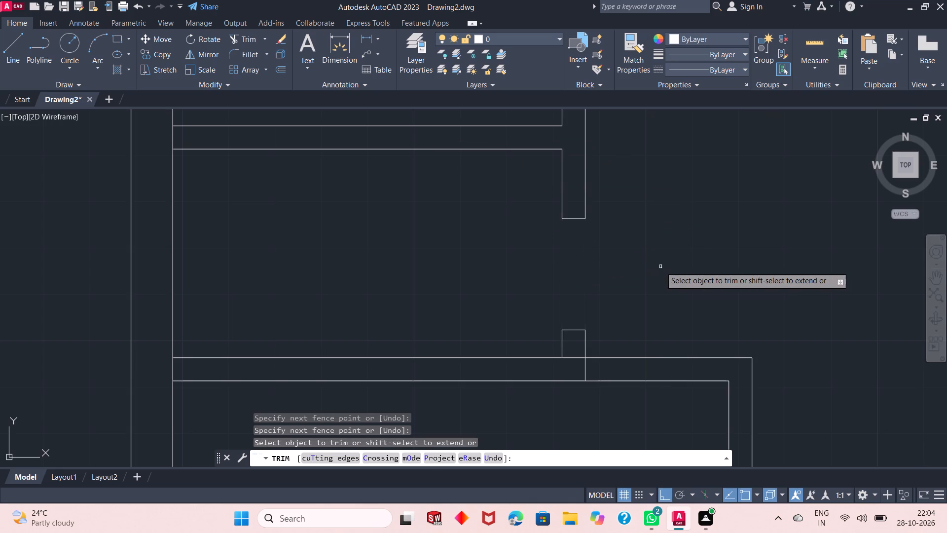
pyautogui.press('Return')
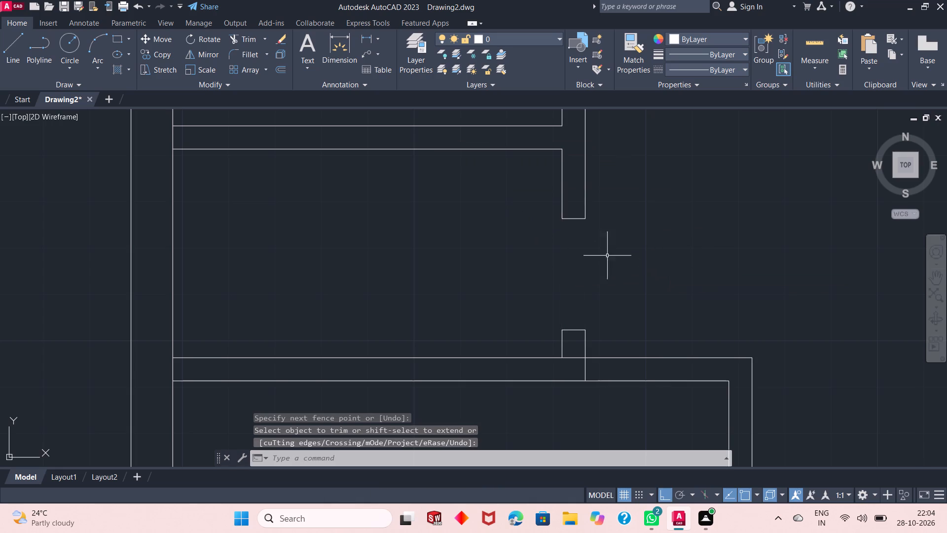
# Trim the horizontal line crossing the wall stub below the lower small room's doorway.
pyautogui.press('space')
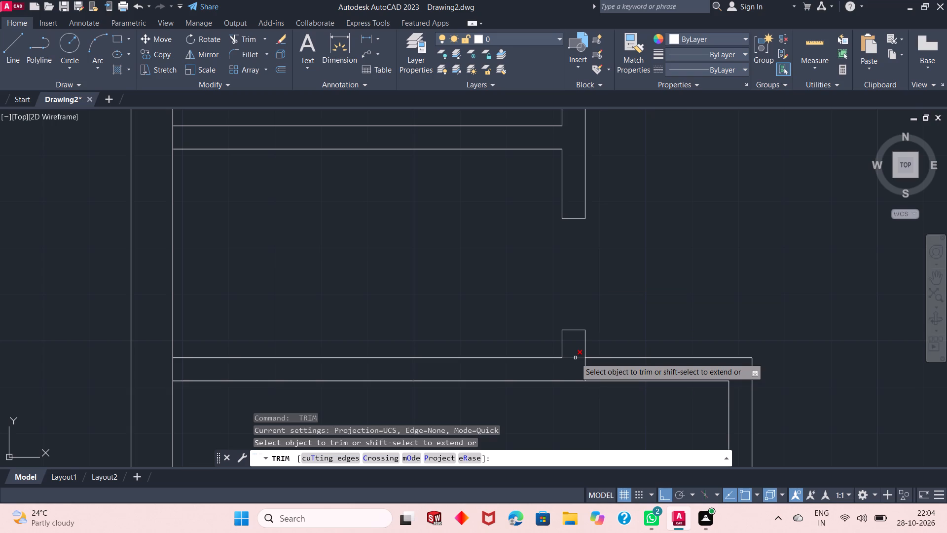
pyautogui.click(575, 358)
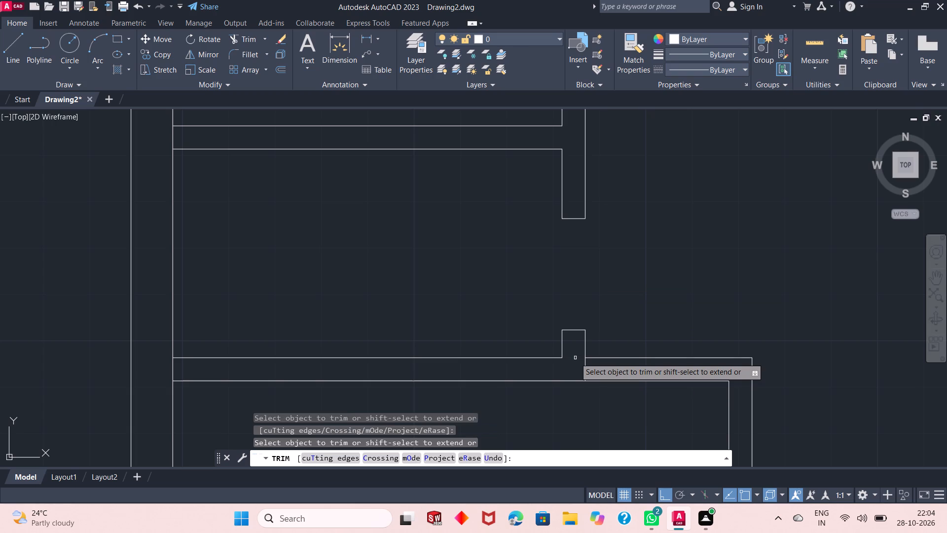
pyautogui.press('space')
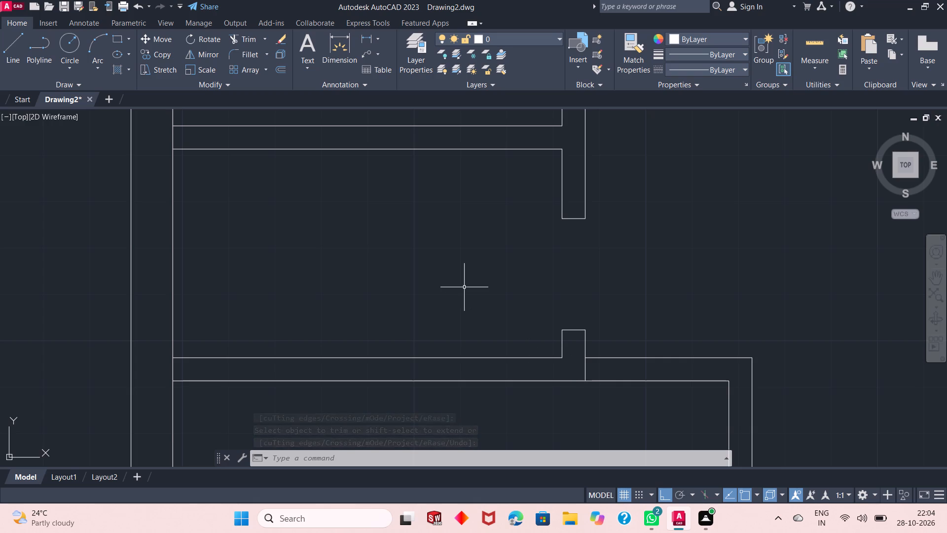
# Draw a line 3" right from the stub's outer bottom corner, continuing down across the horizontal wall as a jamb.
pyautogui.write('l')
pyautogui.press('space')
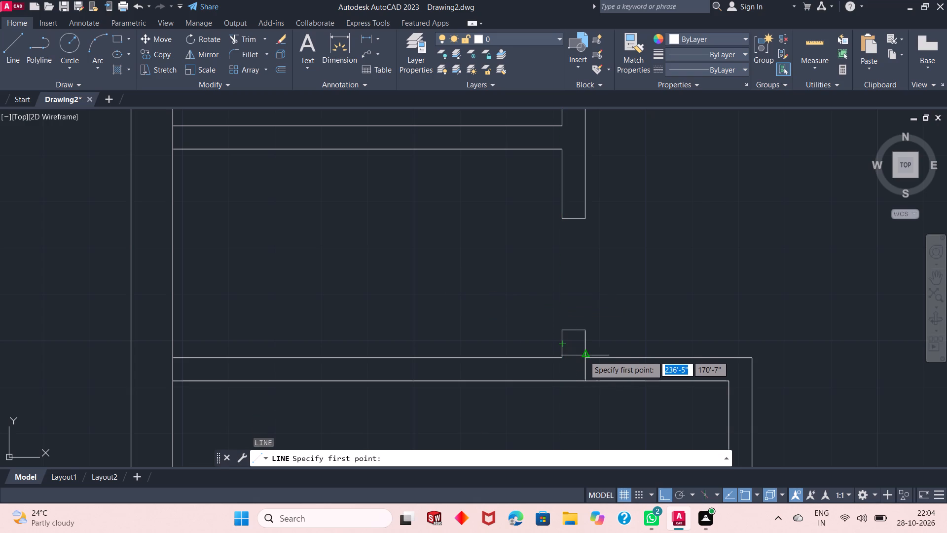
pyautogui.click(584, 360)
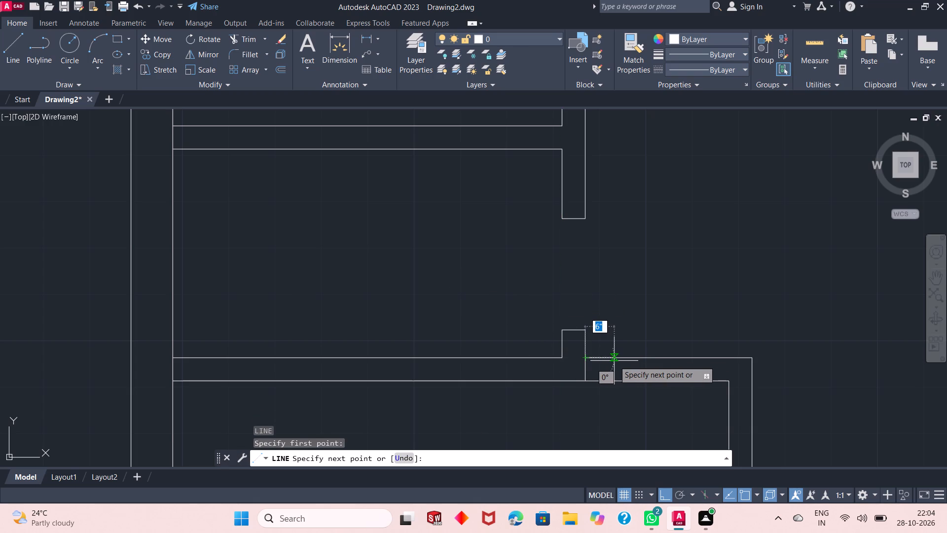
pyautogui.write('3"')
pyautogui.press('Return')
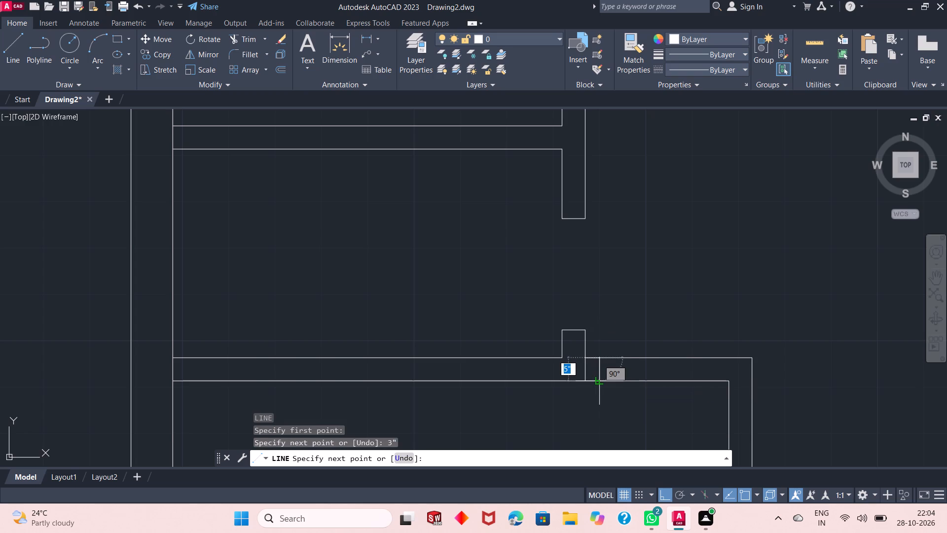
pyautogui.click(599, 382)
pyautogui.press('space')
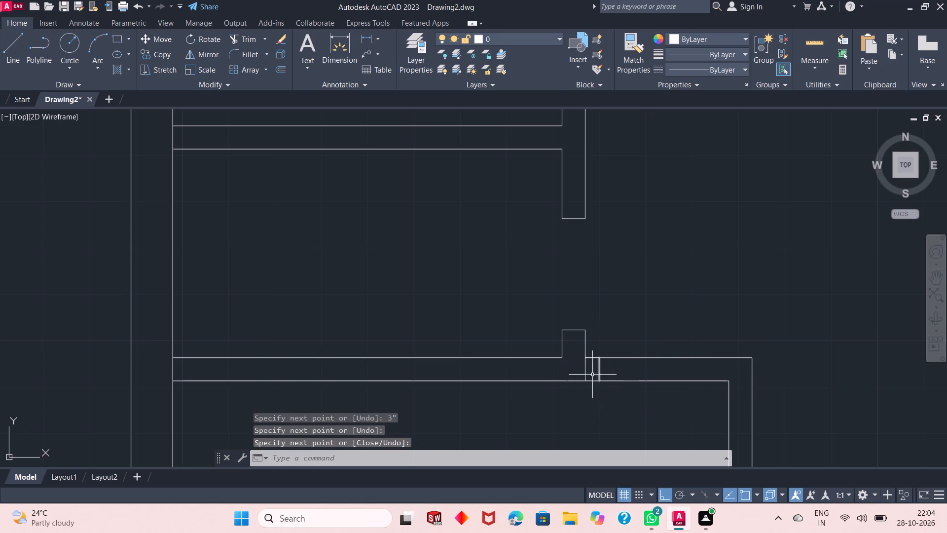
# Trim the stub's vertical line inside the horizontal wall and the overlapping 3" segment beside the new jamb.
pyautogui.click(236, 40)
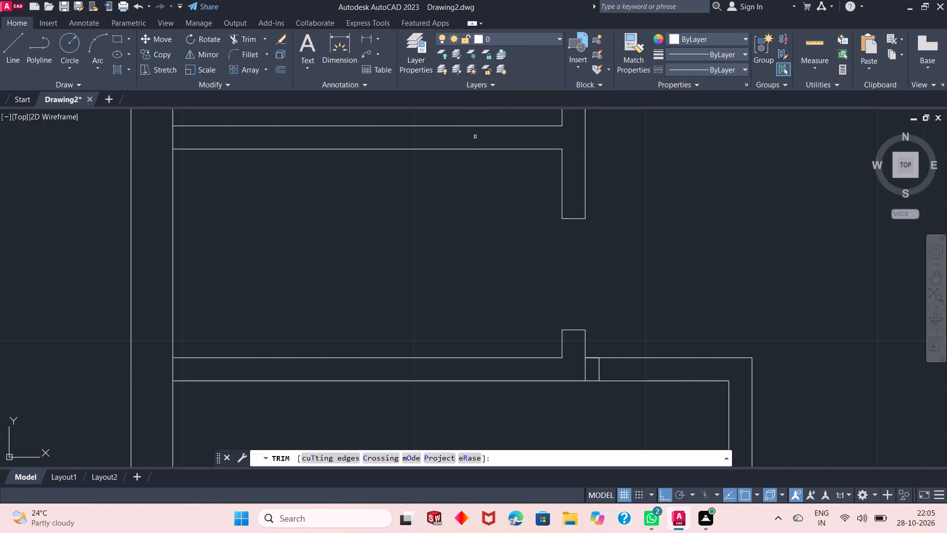
pyautogui.click(593, 364)
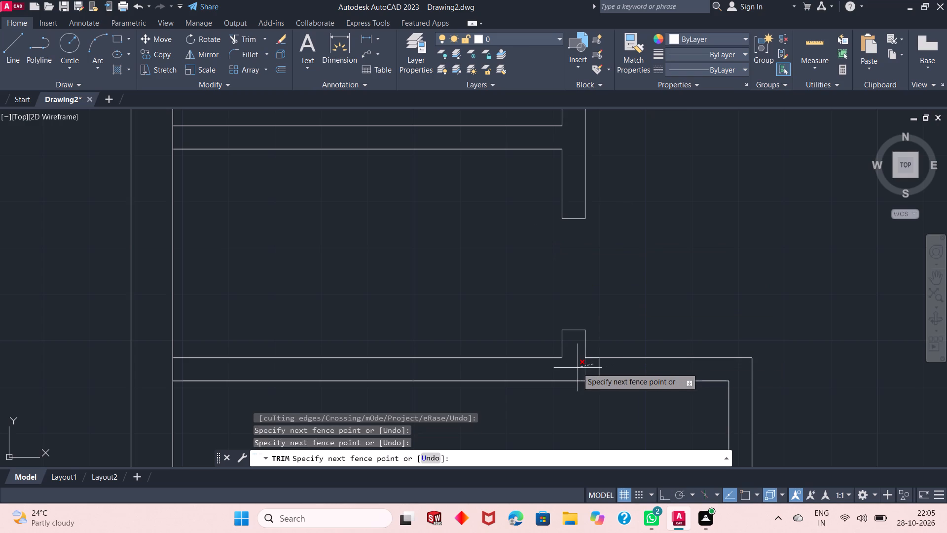
pyautogui.click(577, 368)
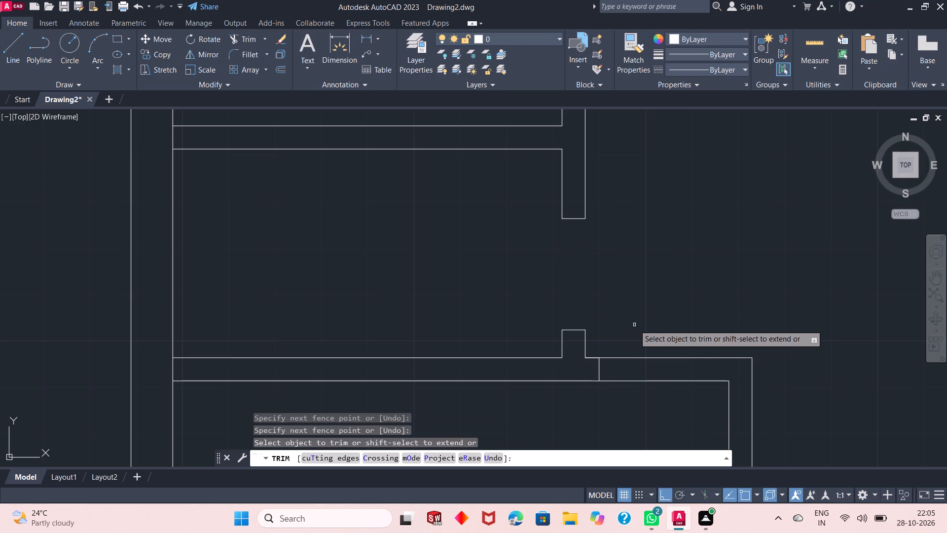
pyautogui.click(596, 357)
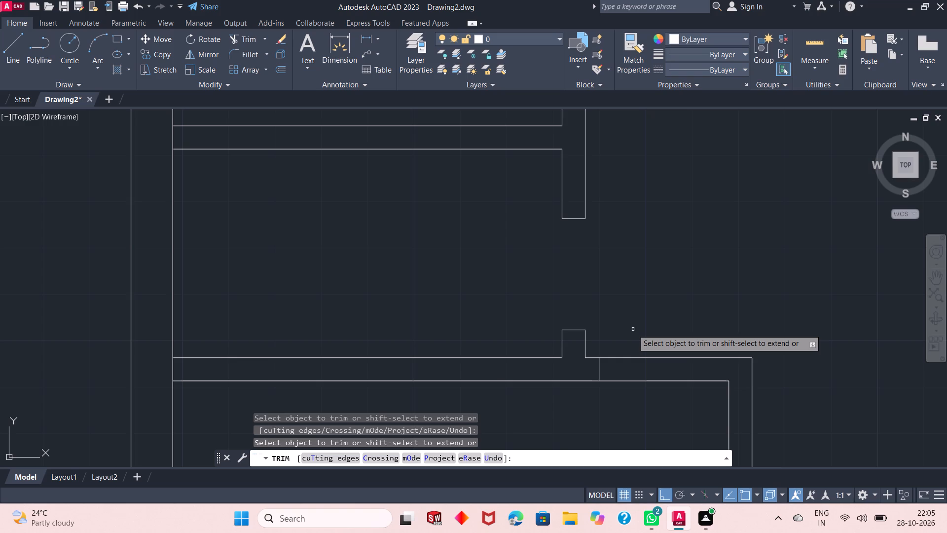
pyautogui.press('space')
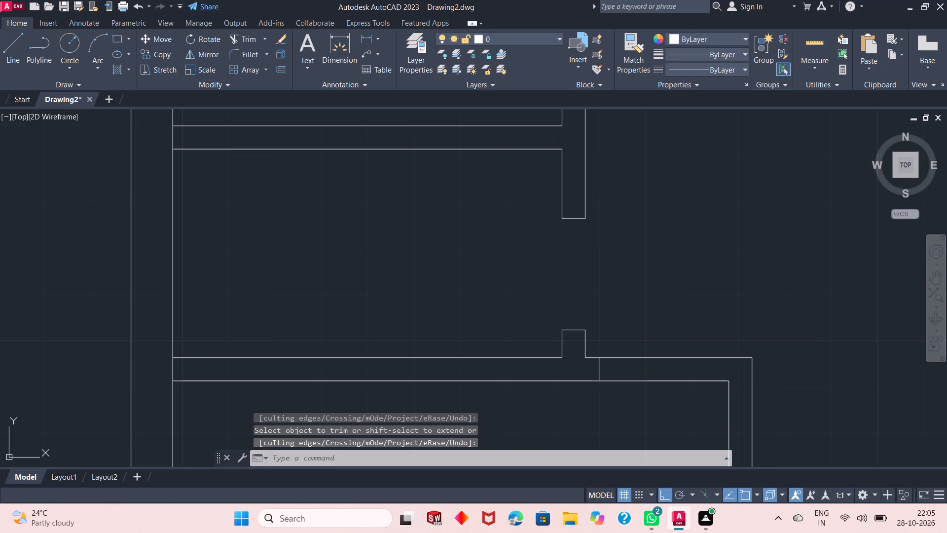
# Offset the new jamb in the horizontal wall 2'1" to the right.
pyautogui.click(282, 72)
pyautogui.press('space')
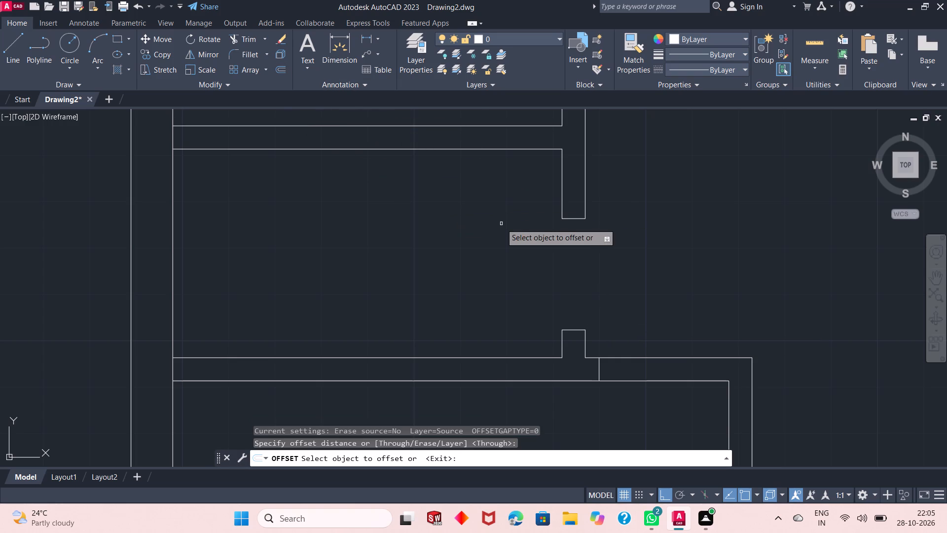
pyautogui.click(598, 370)
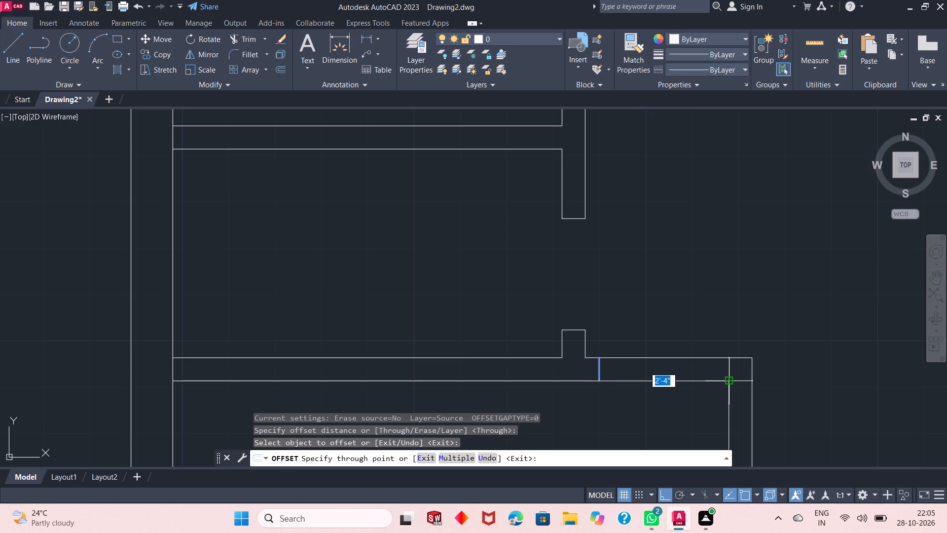
pyautogui.press('2')
pyautogui.write('\'1"')
pyautogui.press('Return')
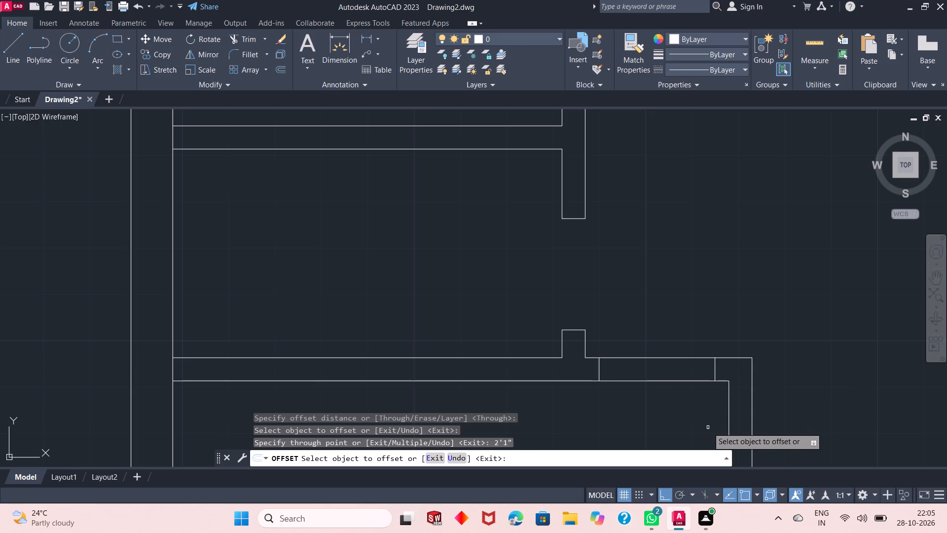
pyautogui.press('space')
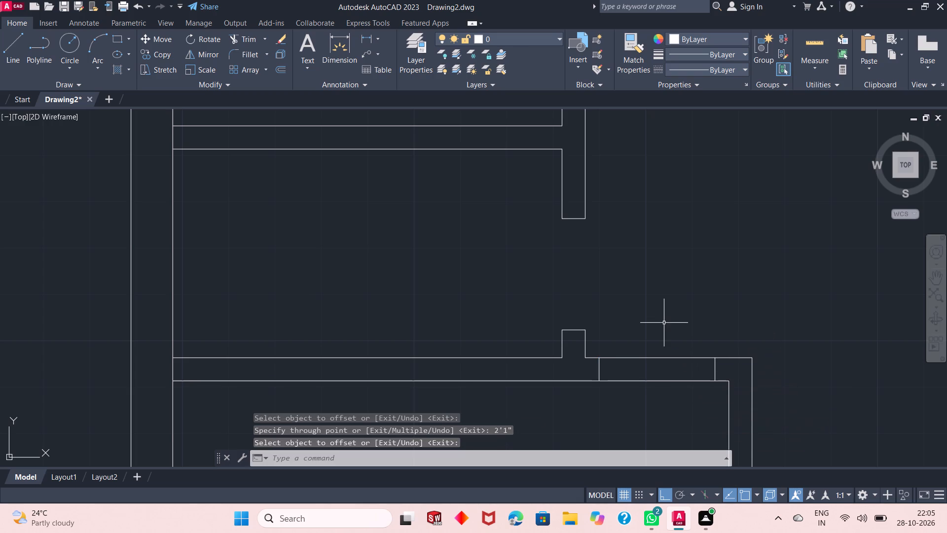
# Trim both horizontal wall lines between the two jambs to open the doorway of the room below.
pyautogui.click(238, 37)
pyautogui.click(637, 324)
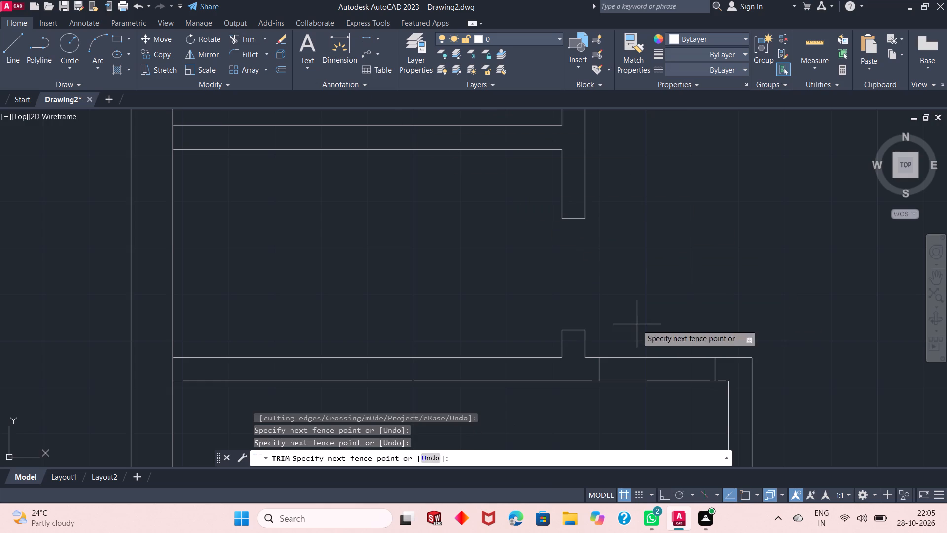
pyautogui.click(643, 393)
pyautogui.press('space')
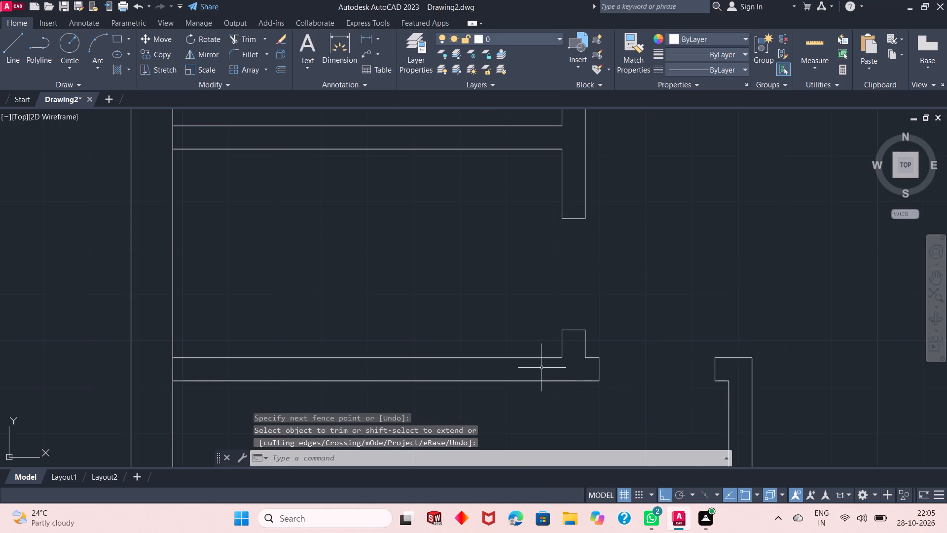
# Make Layer1 the current layer.
pyautogui.keyDown('ctrl'); pyautogui.scroll(-3, 509, 348); pyautogui.keyUp('ctrl')
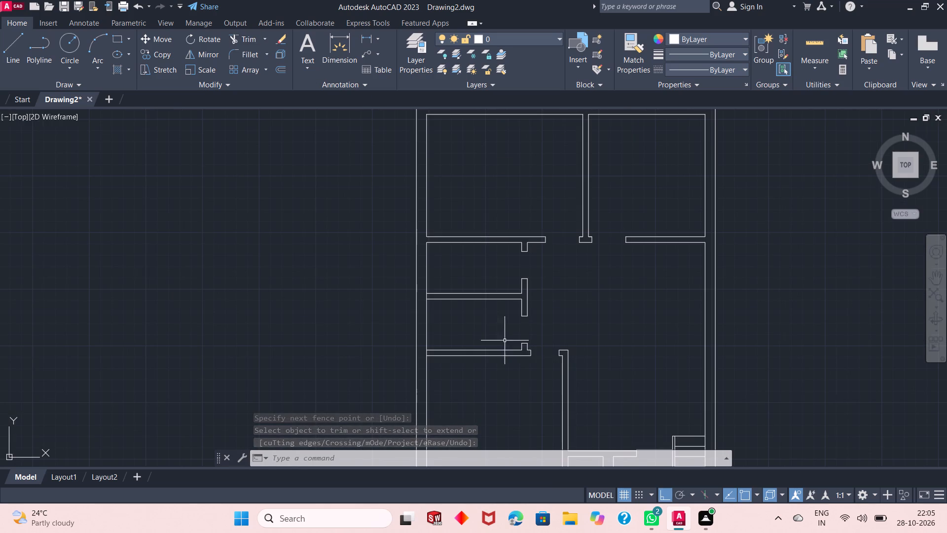
pyautogui.keyDown('ctrl'); pyautogui.scroll(-1, 489, 319); pyautogui.keyUp('ctrl')
pyautogui.keyDown('ctrl'); pyautogui.scroll(2, 508, 401); pyautogui.keyUp('ctrl')
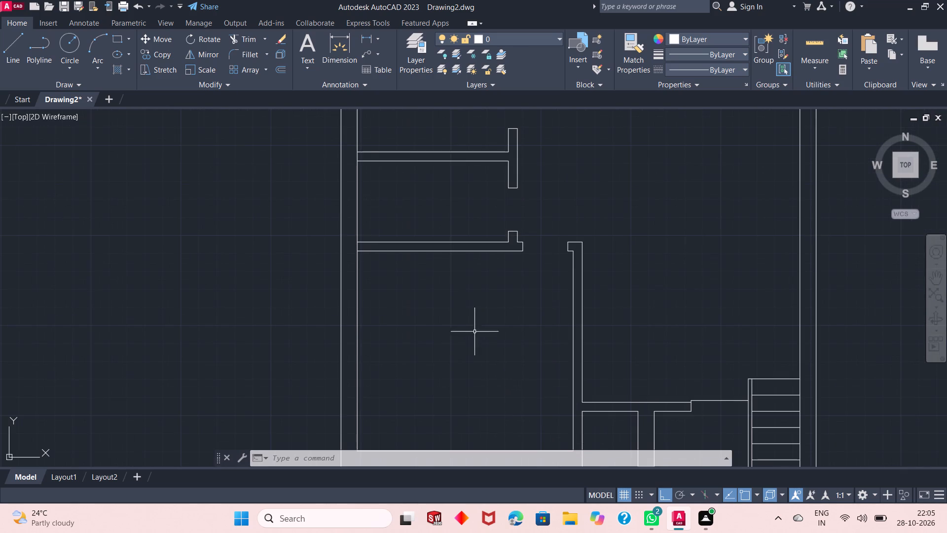
pyautogui.keyDown('ctrl'); pyautogui.scroll(-2, 464, 318); pyautogui.keyUp('ctrl')
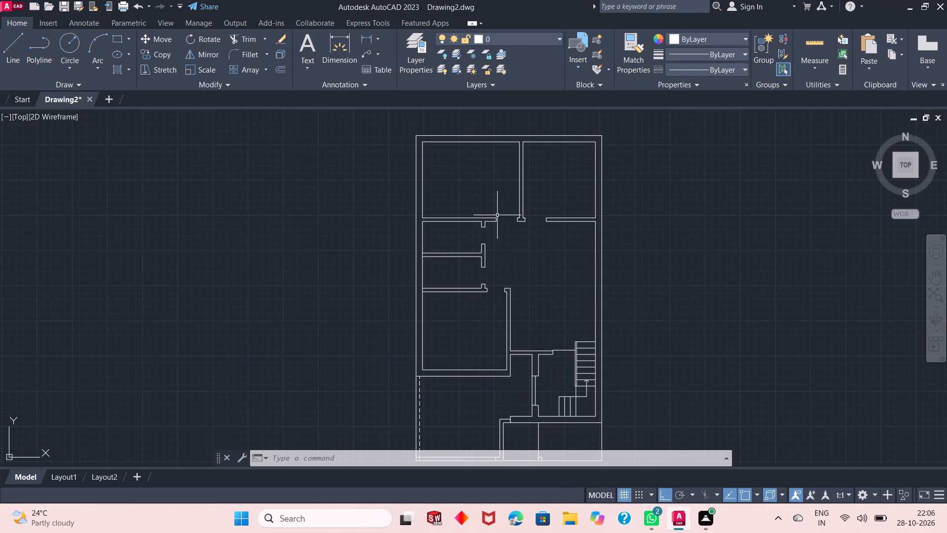
pyautogui.keyDown('ctrl'); pyautogui.scroll(2, 497, 215); pyautogui.keyUp('ctrl')
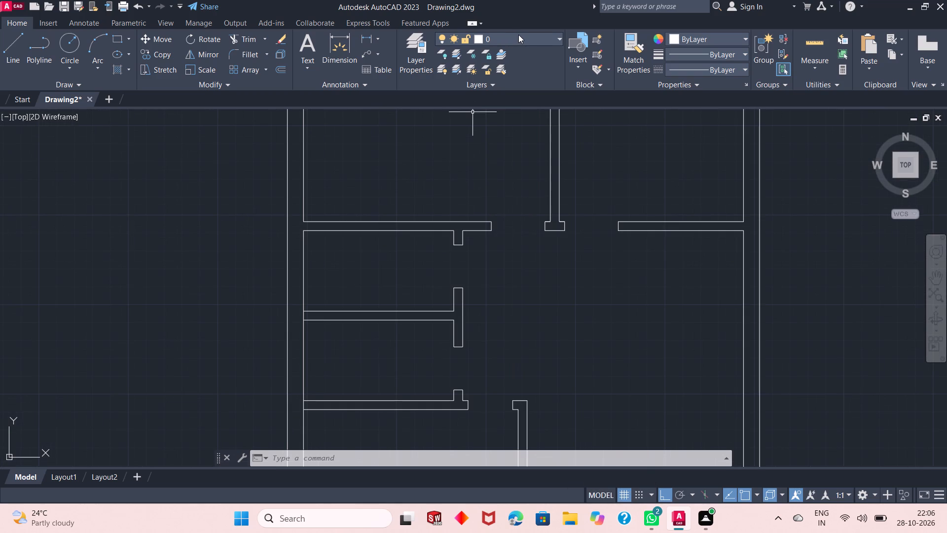
pyautogui.click(518, 35)
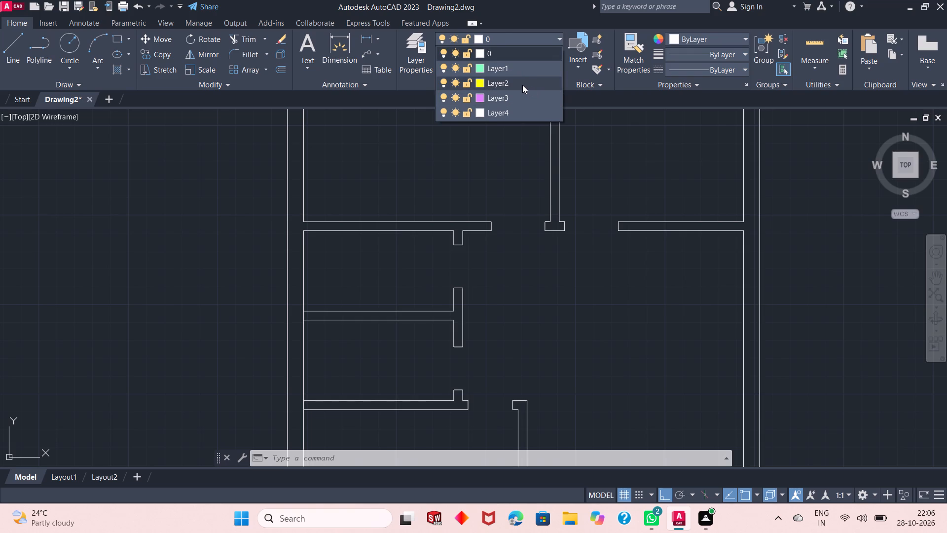
pyautogui.click(522, 85)
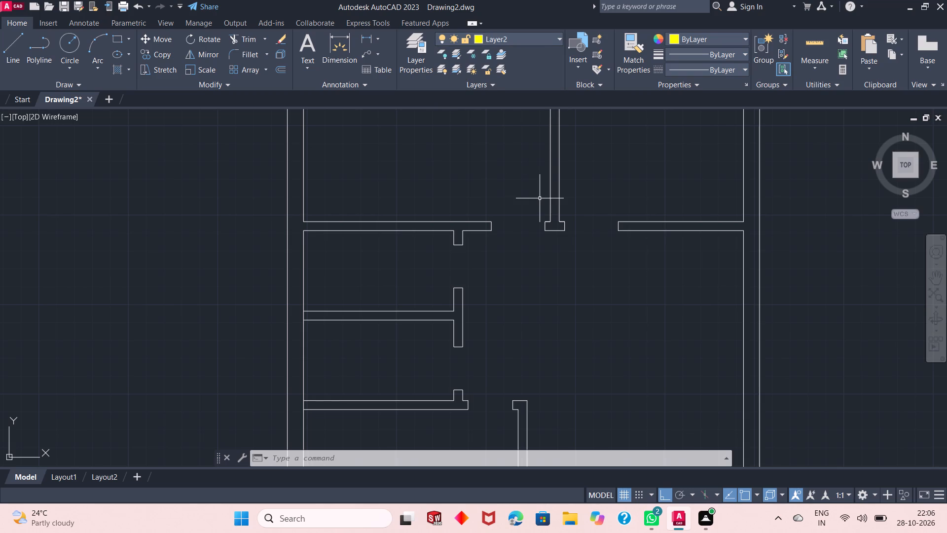
pyautogui.click(517, 38)
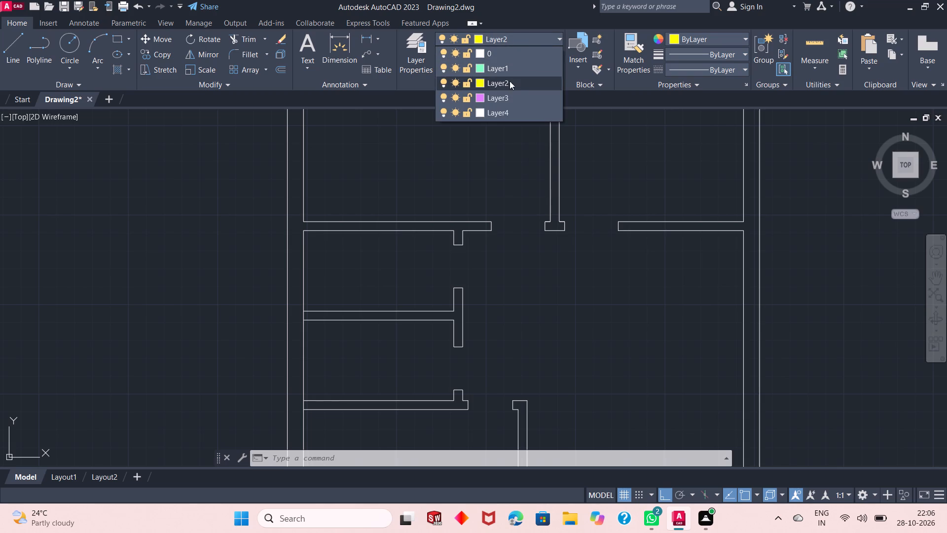
pyautogui.click(509, 70)
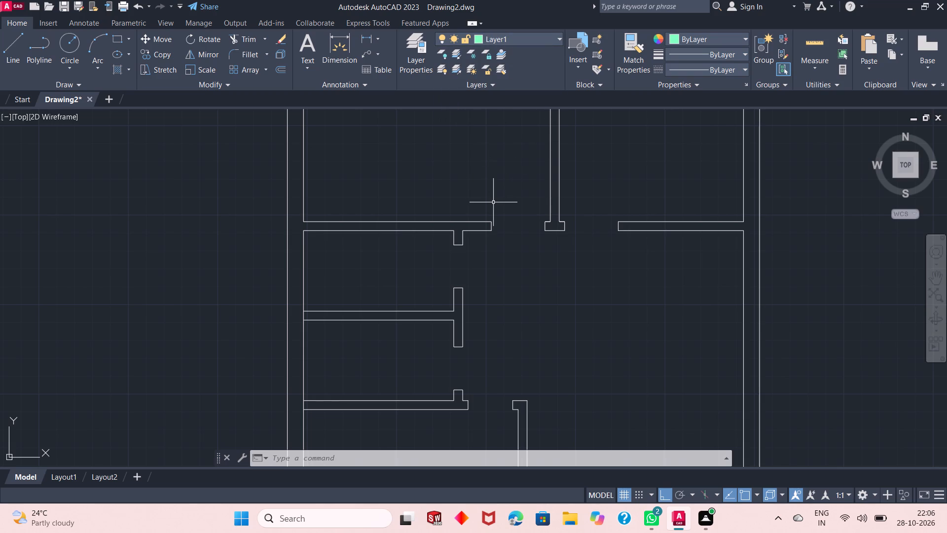
# Draw a 1" by 2'6" door leaf in the upper-left room, joined by a 1" line to the jamb left of the partition.
pyautogui.write('l')
pyautogui.press('space')
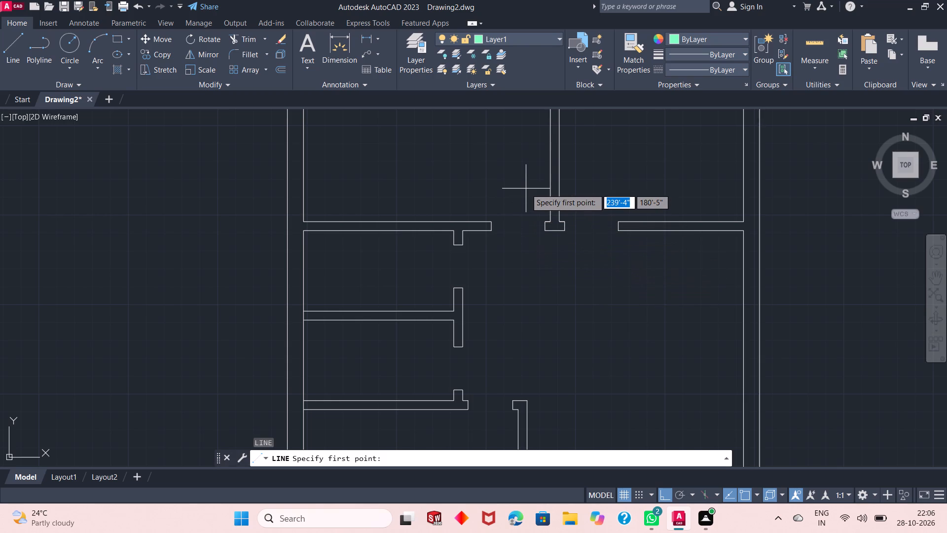
pyautogui.scroll(2, 526, 189)
pyautogui.keyDown('ctrl'); pyautogui.scroll(-3, 526, 189); pyautogui.keyUp('ctrl')
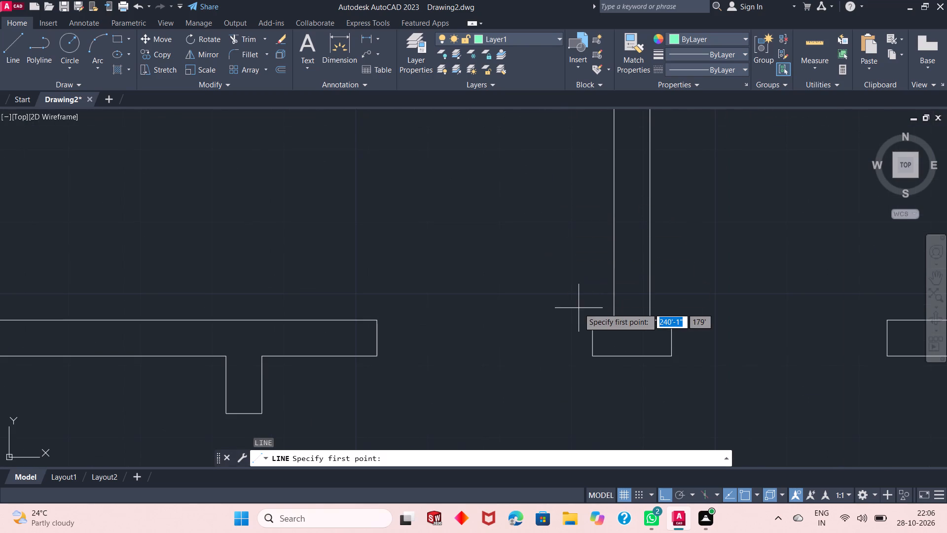
pyautogui.click(590, 318)
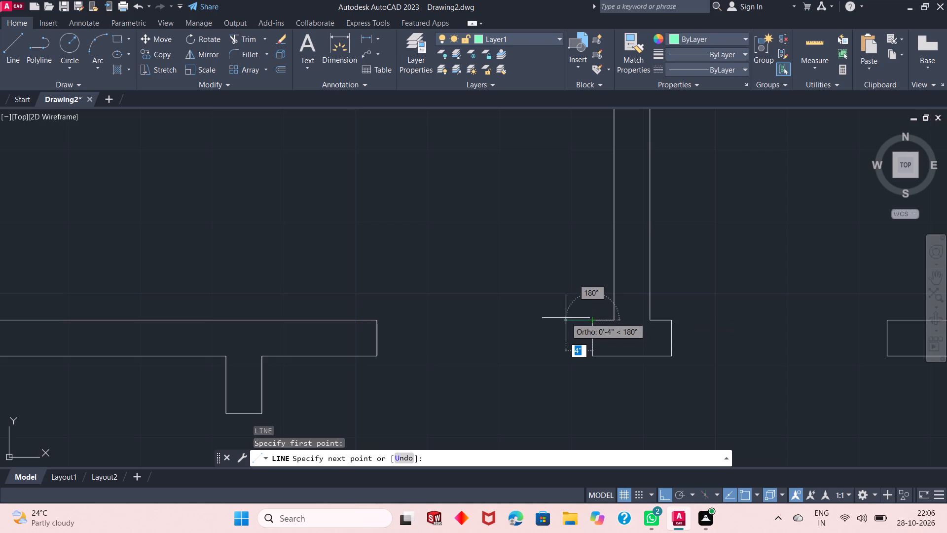
pyautogui.write('1"')
pyautogui.press('Return')
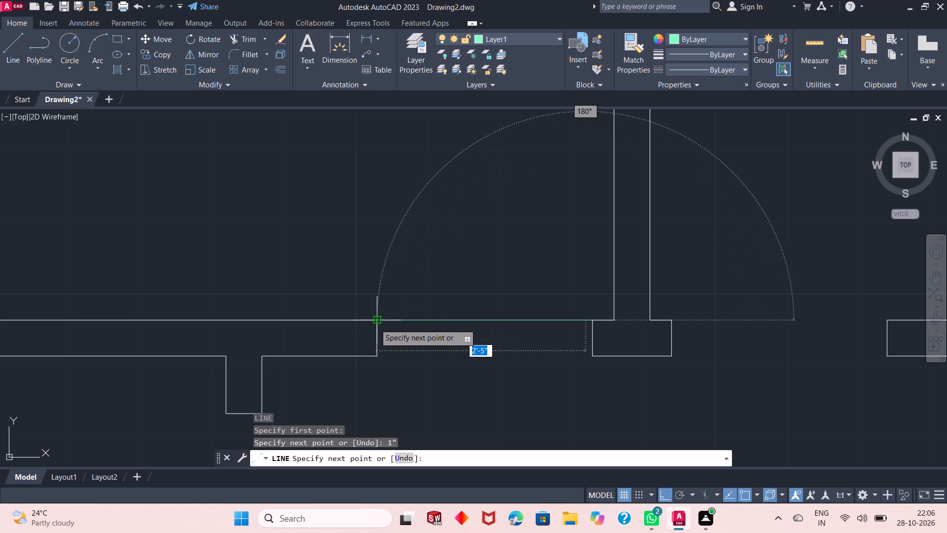
pyautogui.write('2\'6"')
pyautogui.press('Return')
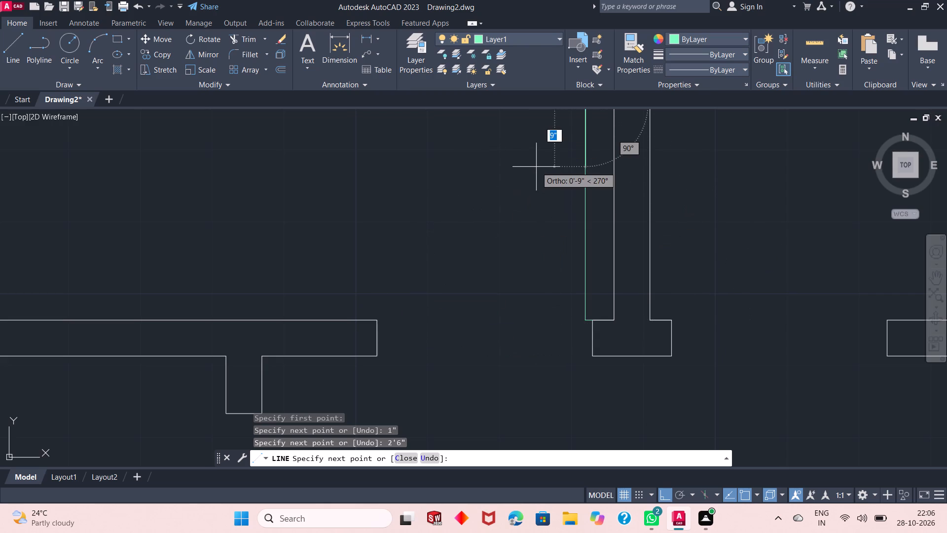
pyautogui.keyDown('ctrl'); pyautogui.scroll(-1, 603, 302); pyautogui.keyUp('ctrl')
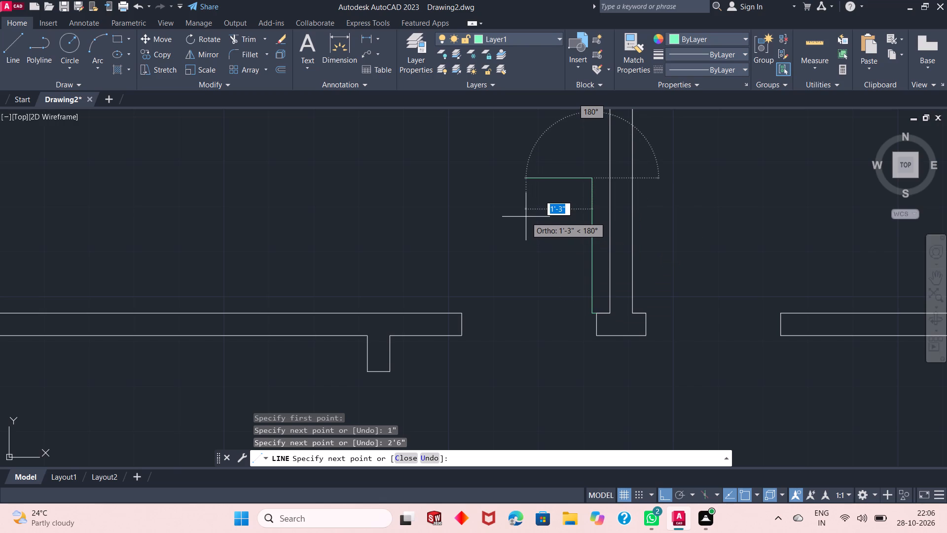
pyautogui.write('1"')
pyautogui.press('Return')
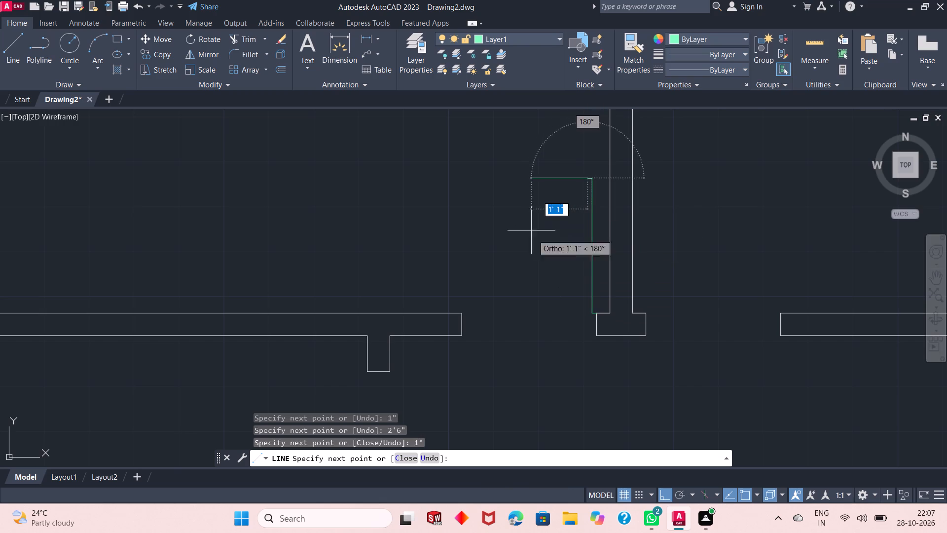
pyautogui.click(585, 313)
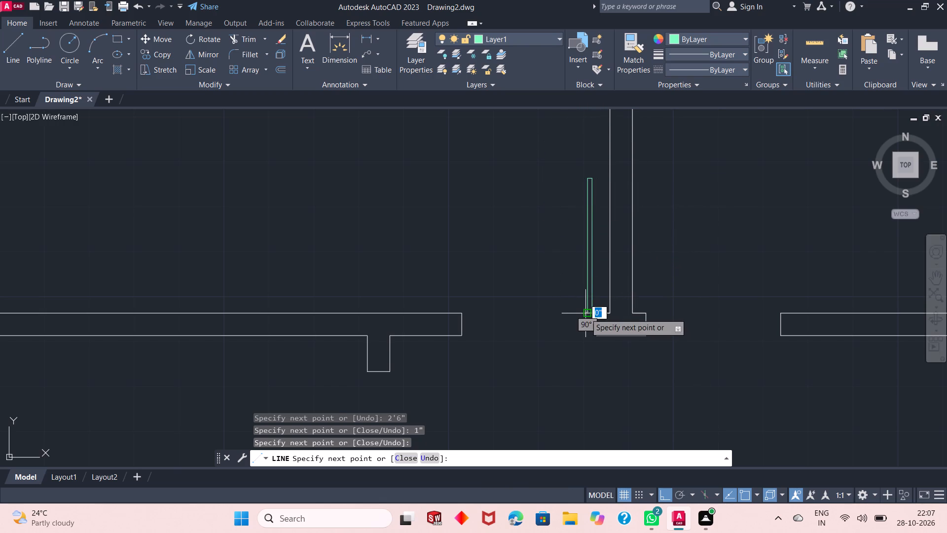
pyautogui.click(592, 314)
pyautogui.press('space')
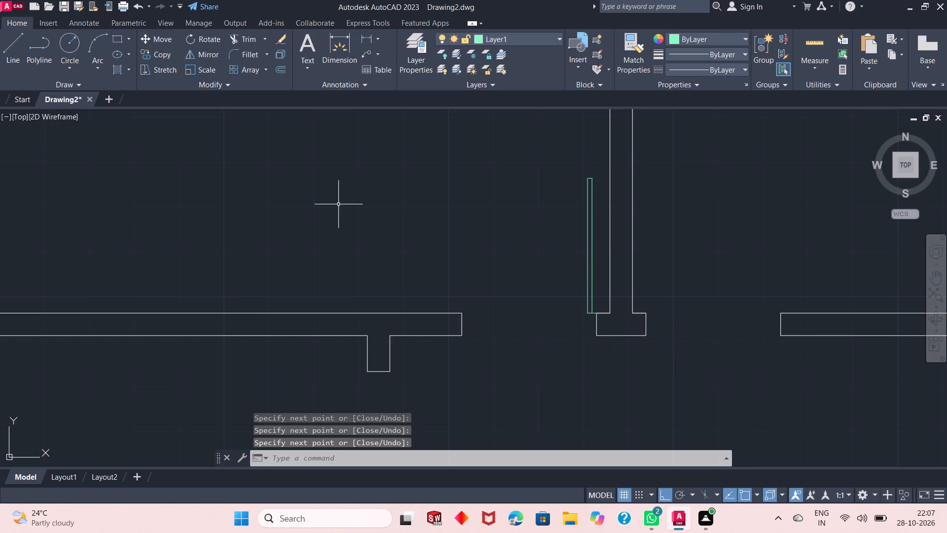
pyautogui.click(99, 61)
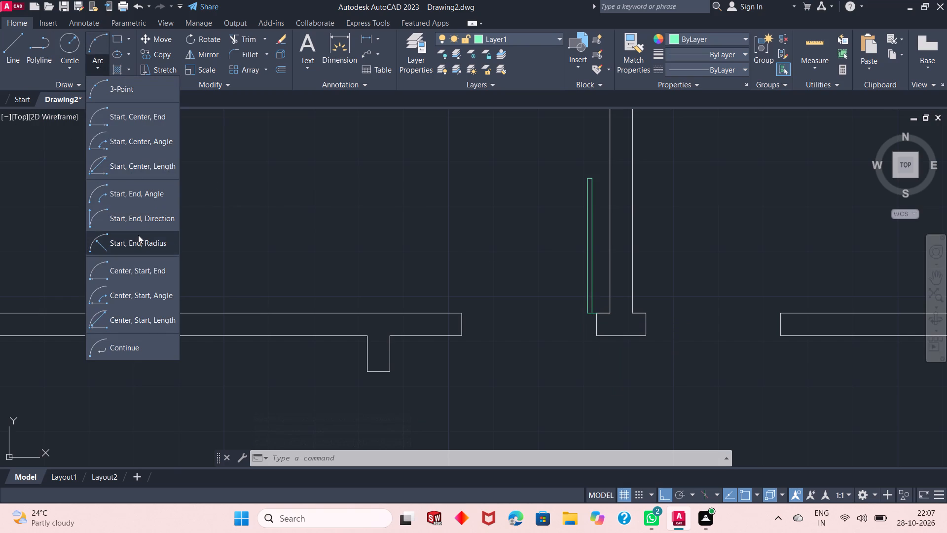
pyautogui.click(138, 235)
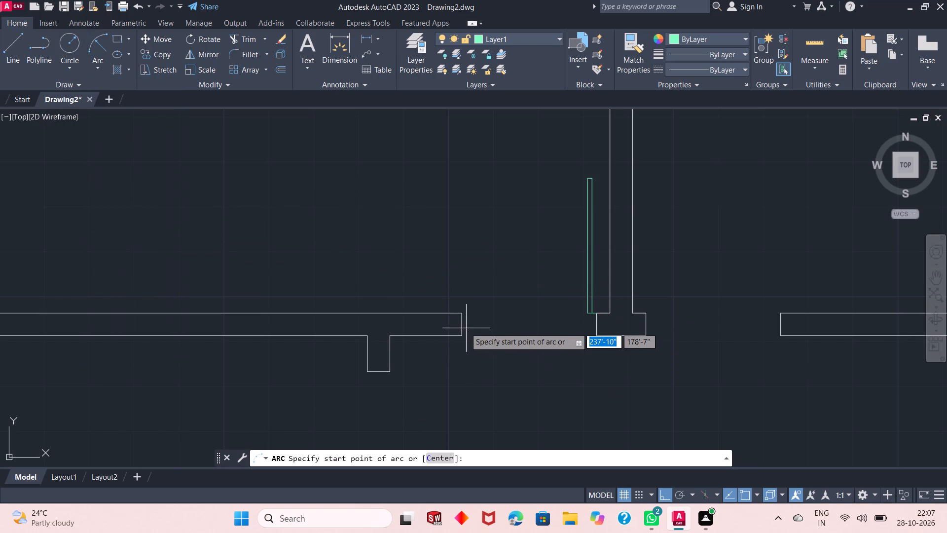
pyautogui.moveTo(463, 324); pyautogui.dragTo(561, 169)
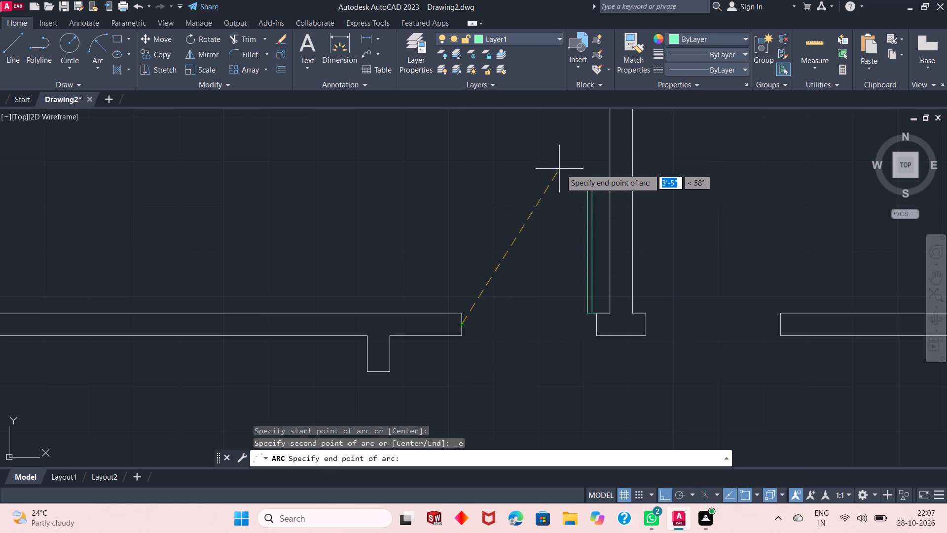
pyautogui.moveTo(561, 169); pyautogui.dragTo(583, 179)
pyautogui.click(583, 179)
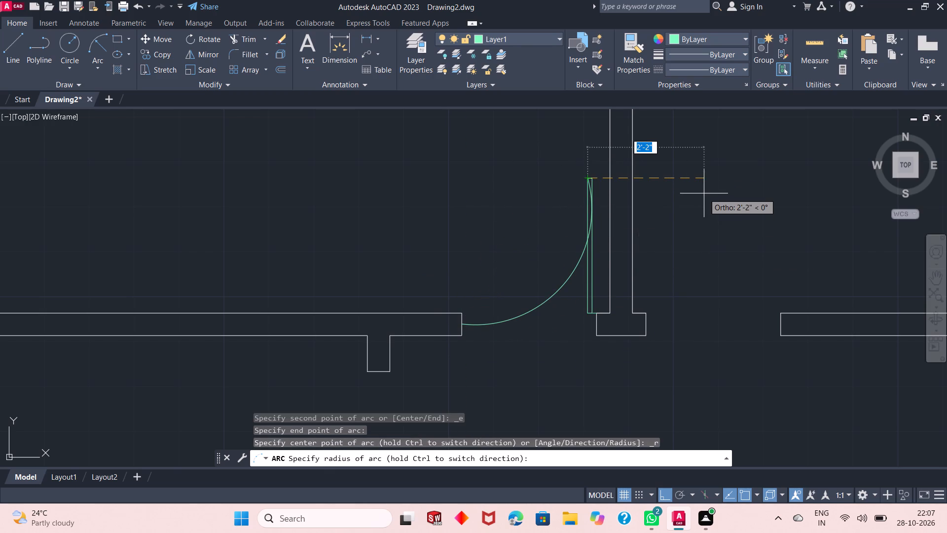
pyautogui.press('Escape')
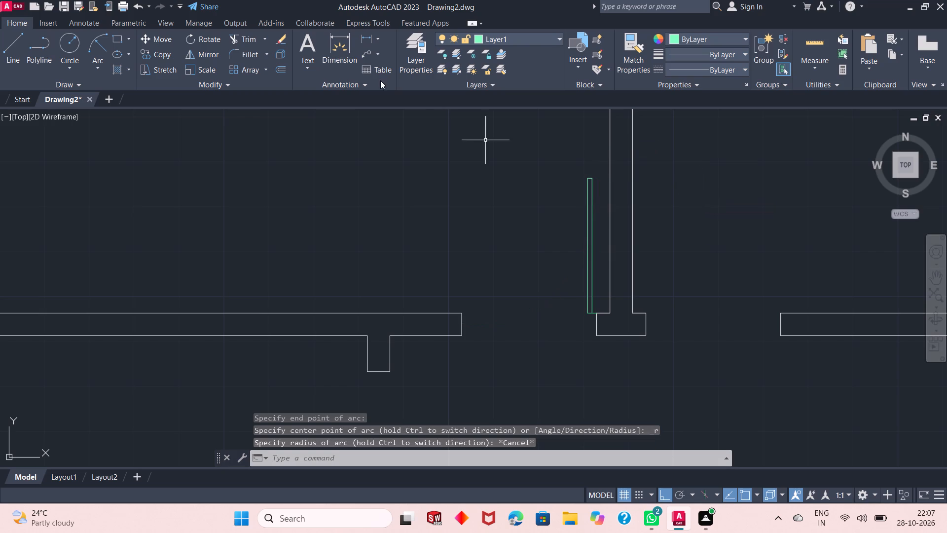
# Draw the door swing with a Start, End, Radius arc from the leaf's top-left corner to the opposite jamb's midpoint, radius 2'6".
pyautogui.click(99, 50)
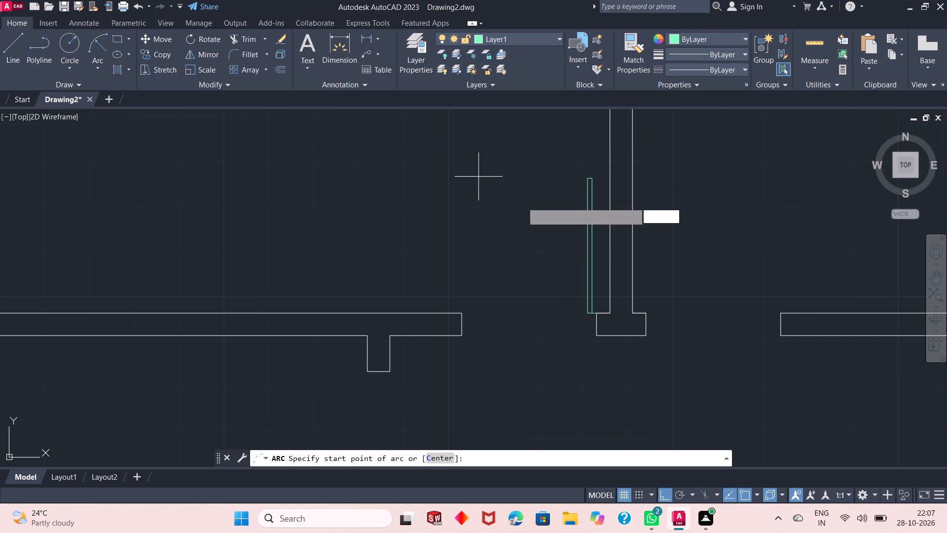
pyautogui.click(584, 176)
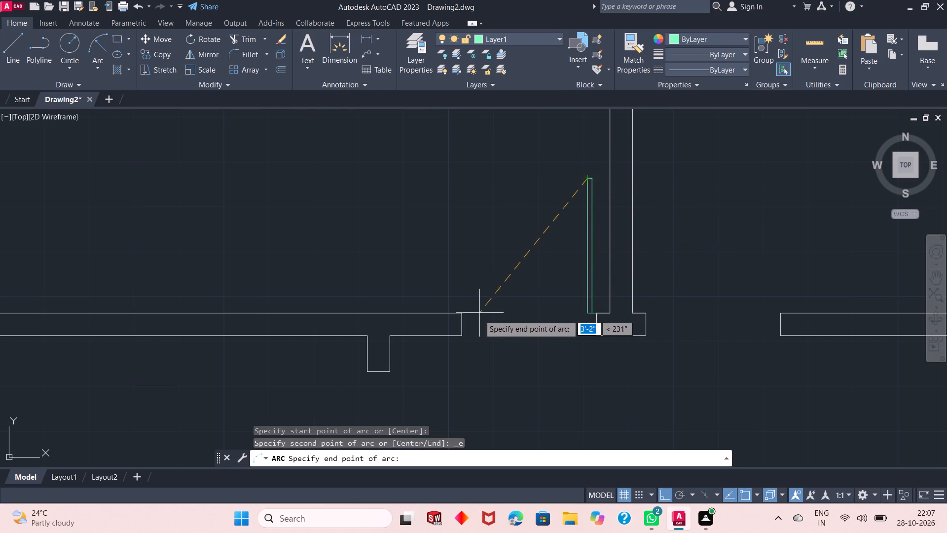
pyautogui.click(463, 326)
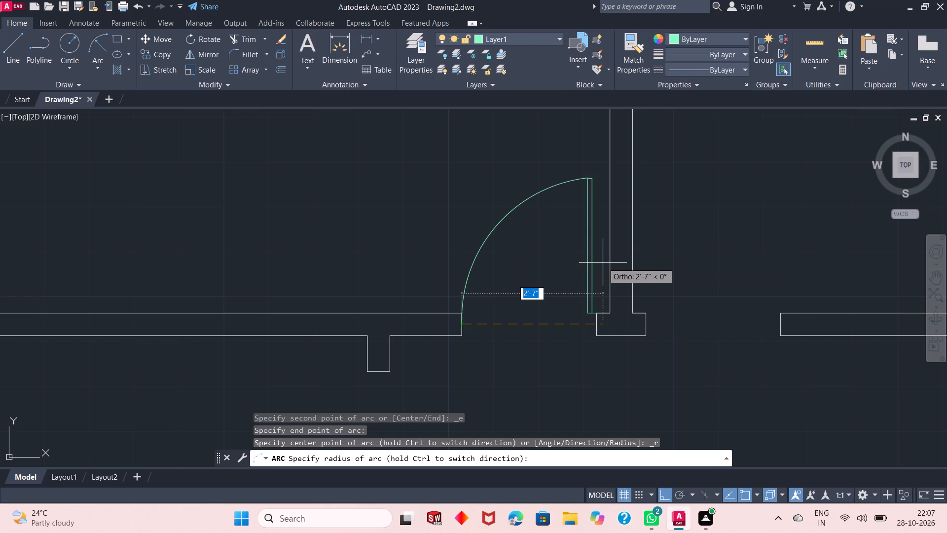
pyautogui.write('2\'6"')
pyautogui.press('Return')
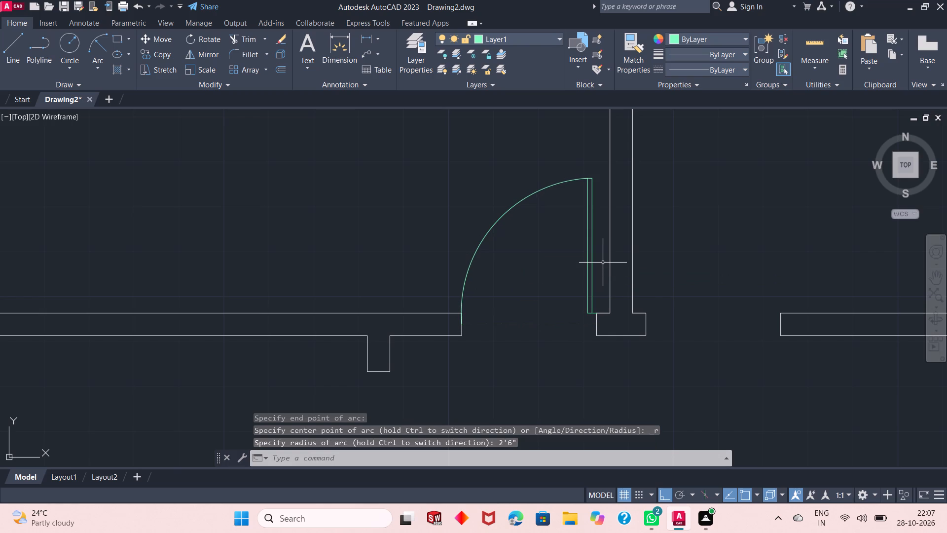
# Draw a matching 1" by 2'6" door leaf in the upper-right room, joined by a 1" line to the jamb right of the partition.
pyautogui.write('l')
pyautogui.press('space')
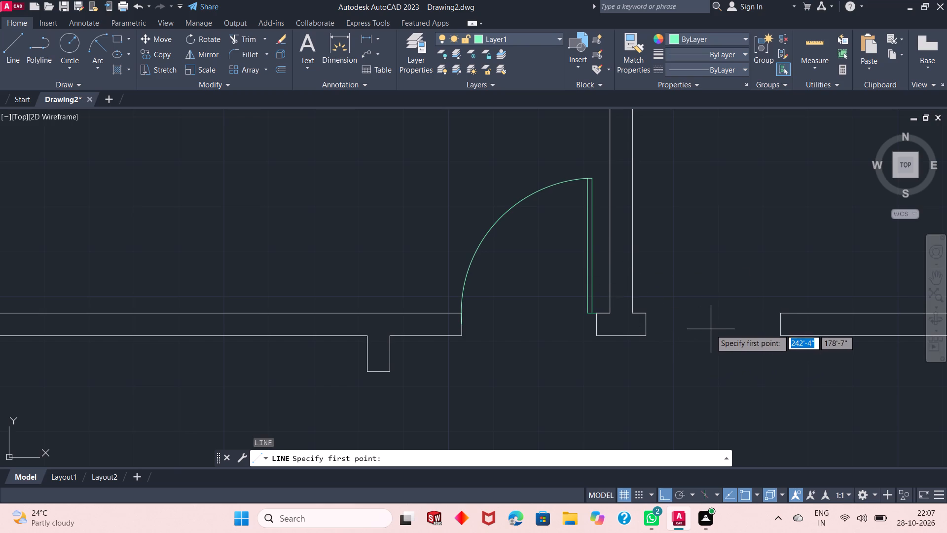
pyautogui.click(645, 316)
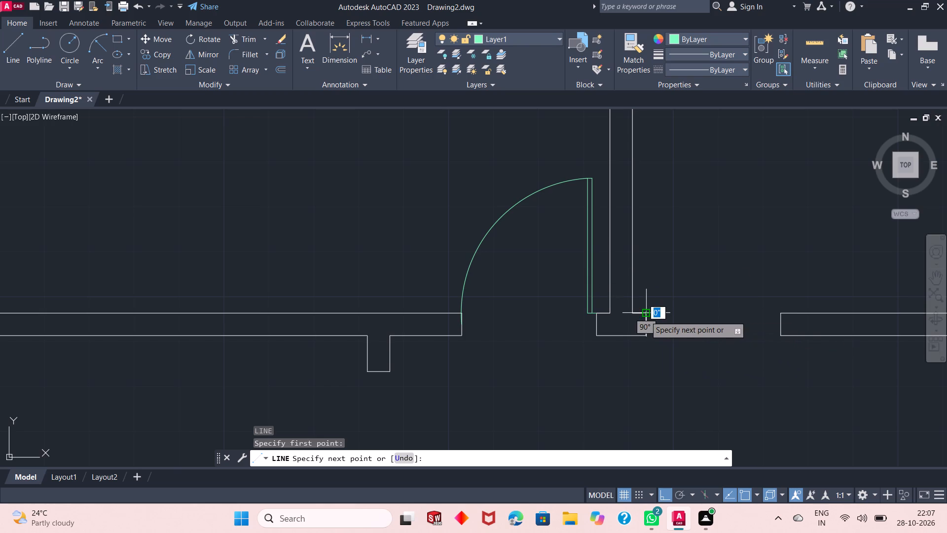
pyautogui.write('1"')
pyautogui.press('Return')
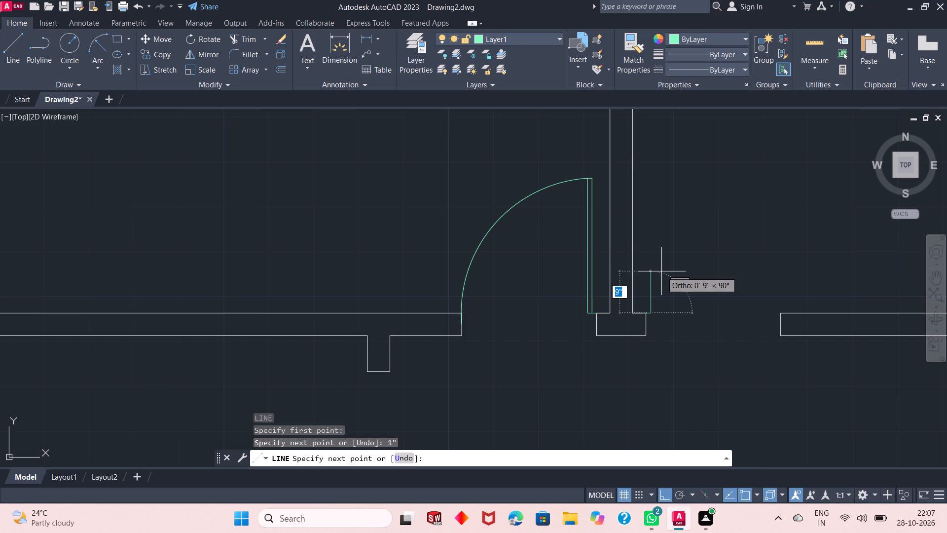
pyautogui.write('2\'6"')
pyautogui.press('Return')
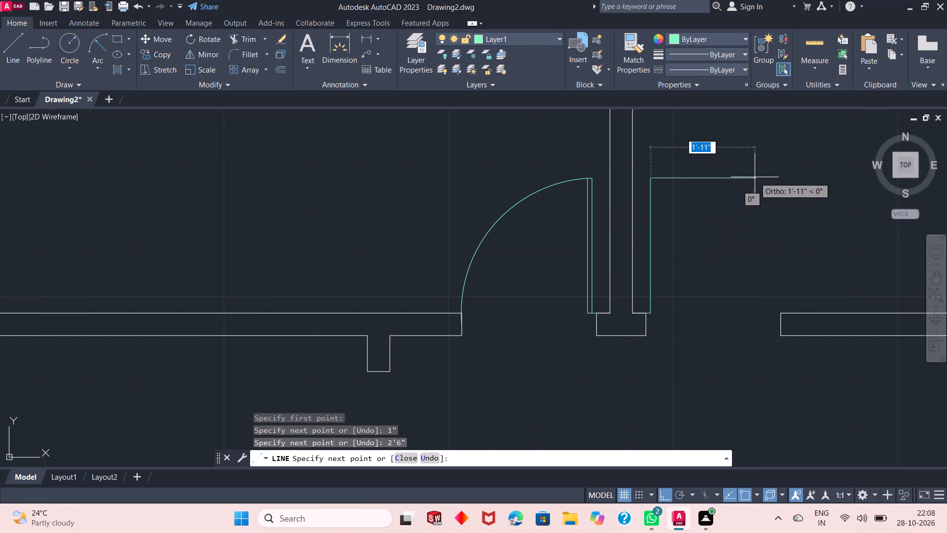
pyautogui.write('1"')
pyautogui.press('Return')
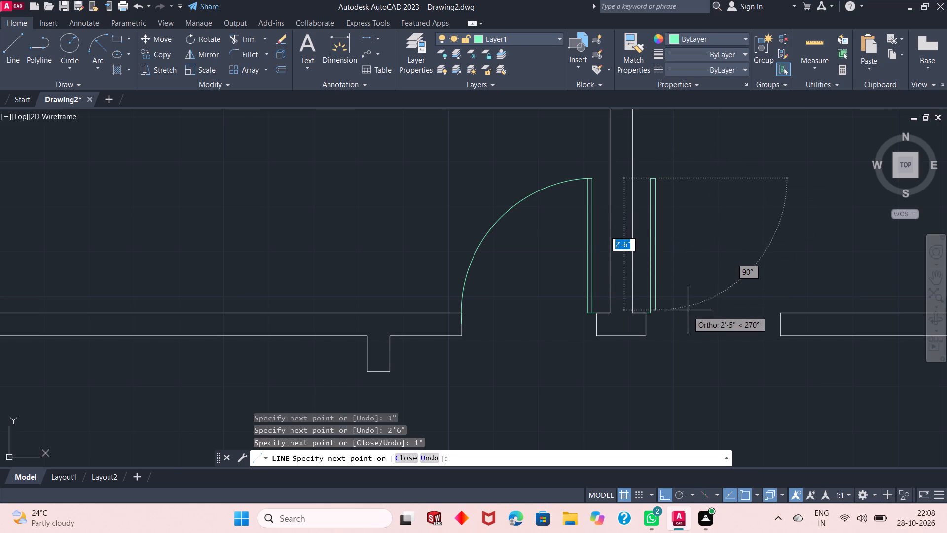
pyautogui.click(656, 312)
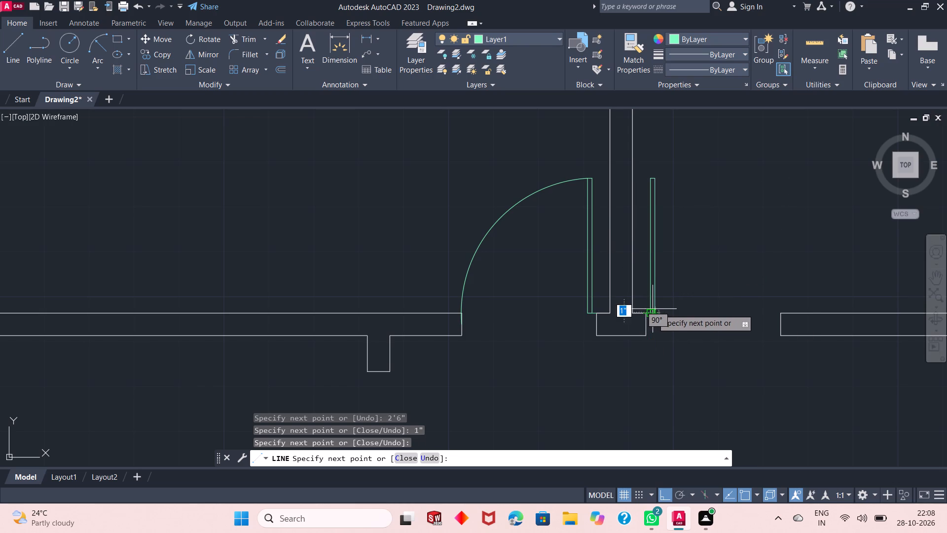
pyautogui.click(653, 309)
pyautogui.press('space')
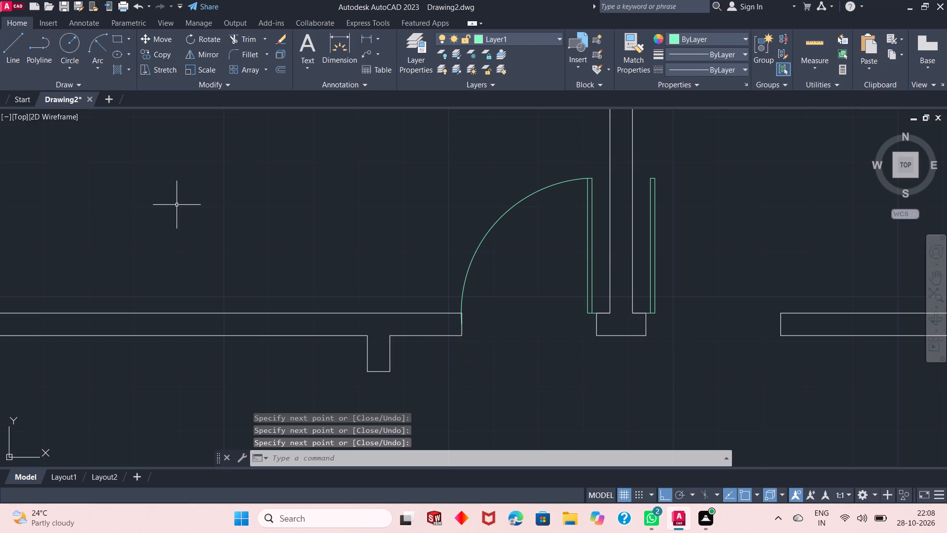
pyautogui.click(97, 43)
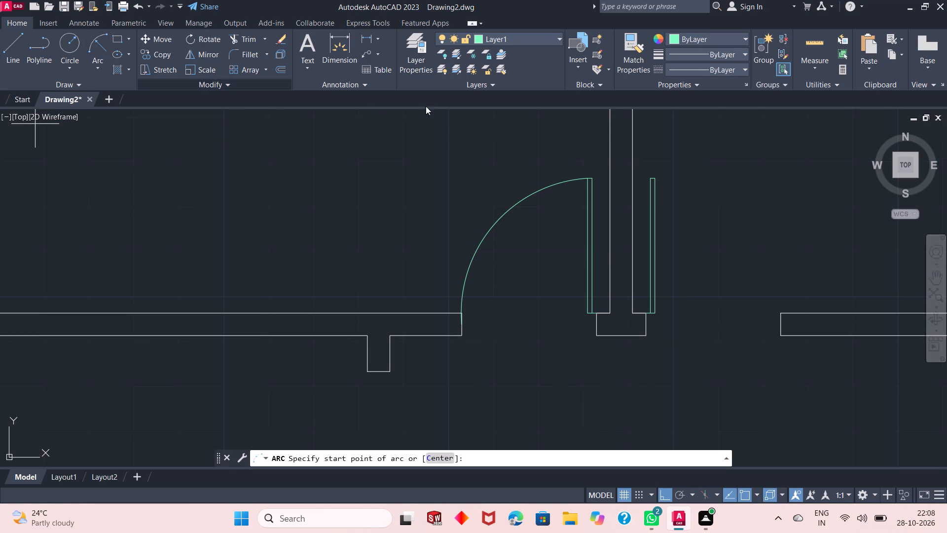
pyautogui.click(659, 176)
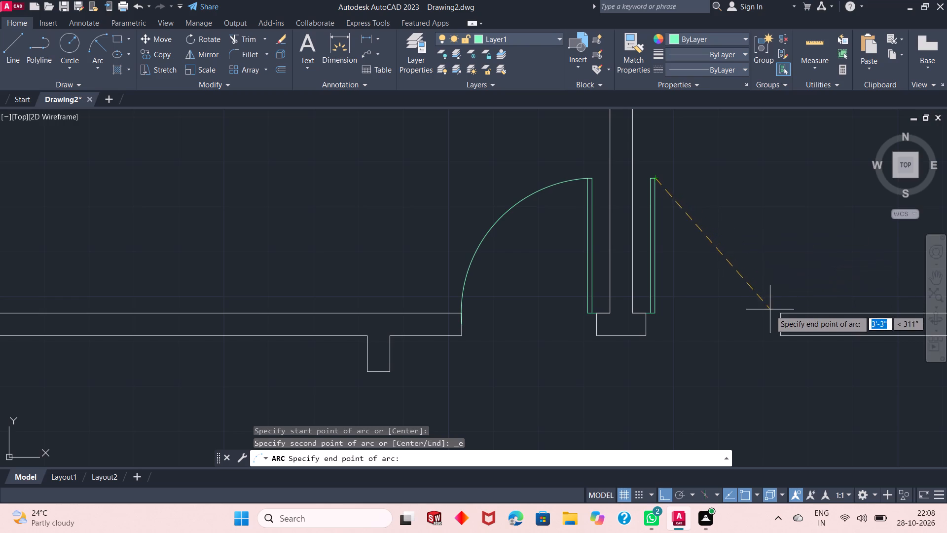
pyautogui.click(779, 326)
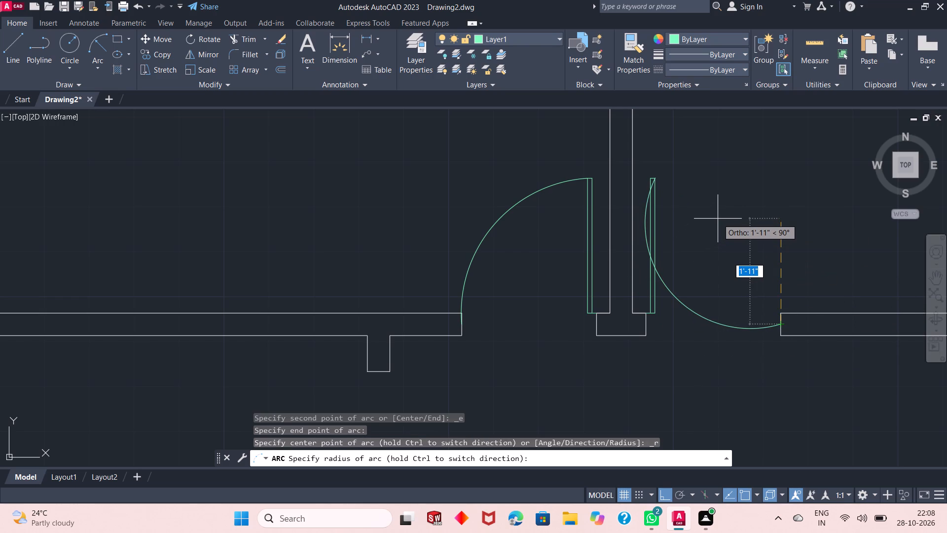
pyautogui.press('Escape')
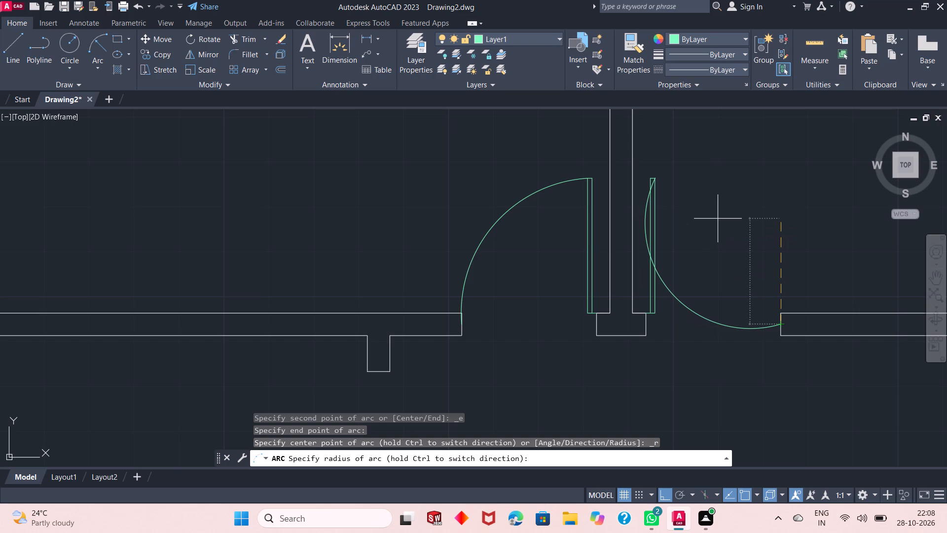
# Draw the second door's swing arc from the far right jamb's midpoint to the top of its leaf, with a 2'6" radius.
pyautogui.click(94, 50)
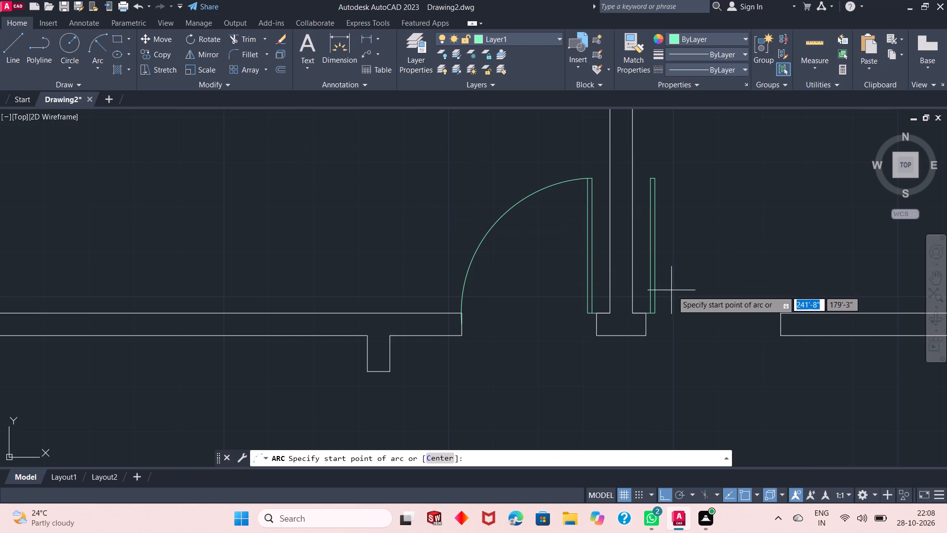
pyautogui.click(782, 327)
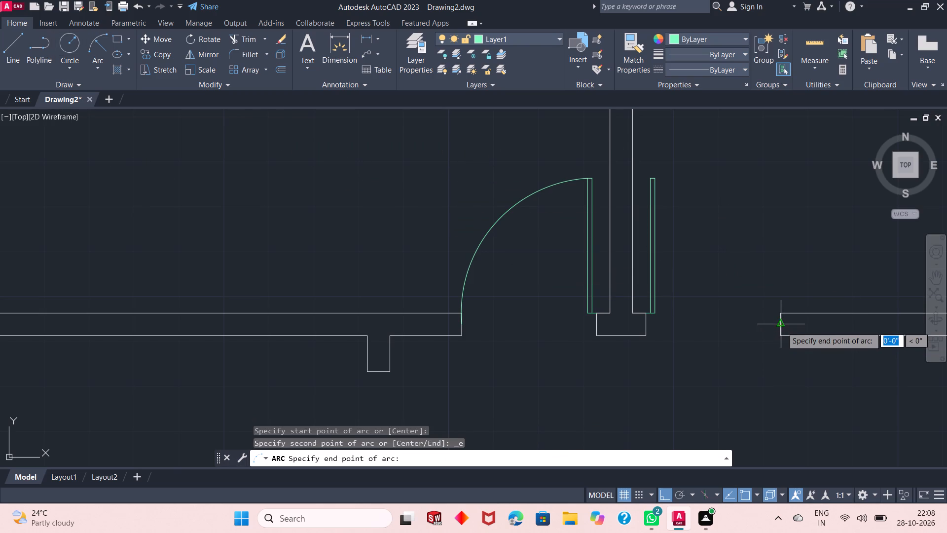
pyautogui.click(655, 184)
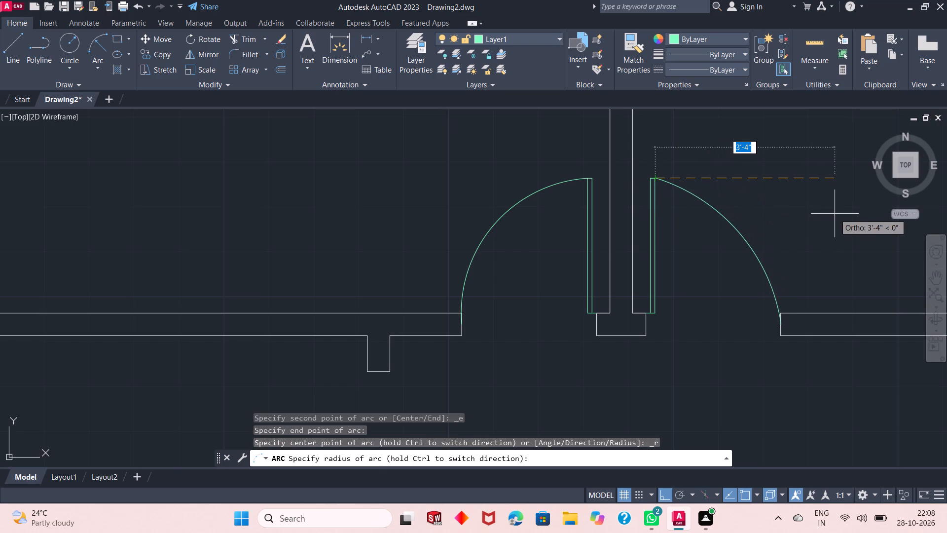
pyautogui.press('2')
pyautogui.write('\'6"')
pyautogui.press('Return')
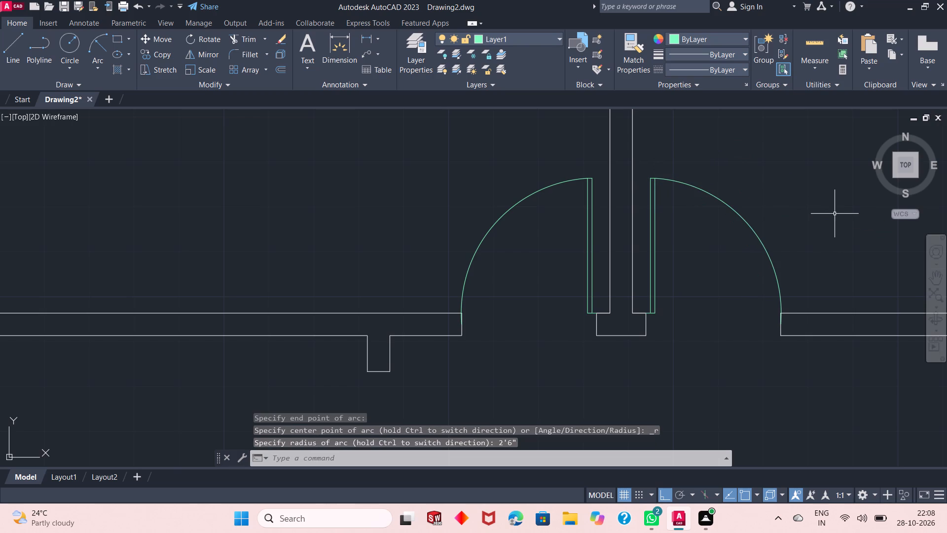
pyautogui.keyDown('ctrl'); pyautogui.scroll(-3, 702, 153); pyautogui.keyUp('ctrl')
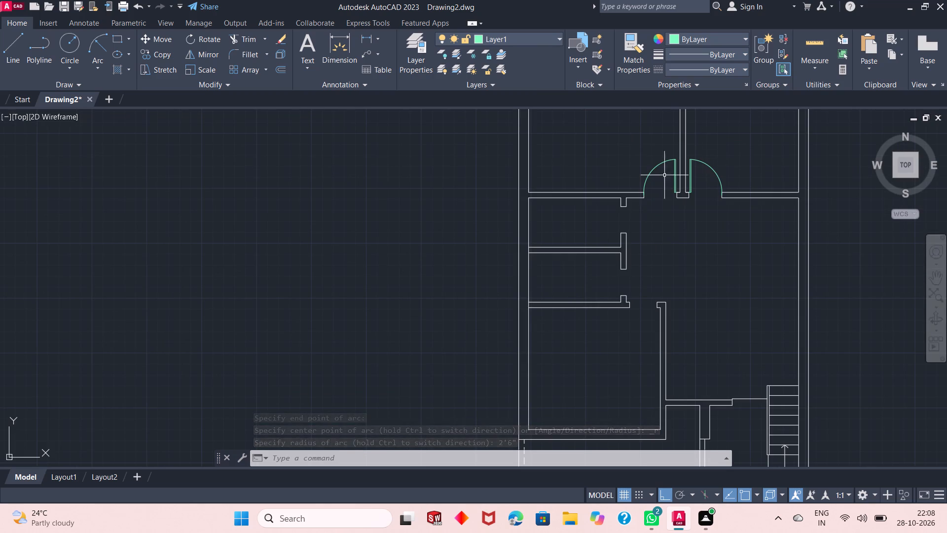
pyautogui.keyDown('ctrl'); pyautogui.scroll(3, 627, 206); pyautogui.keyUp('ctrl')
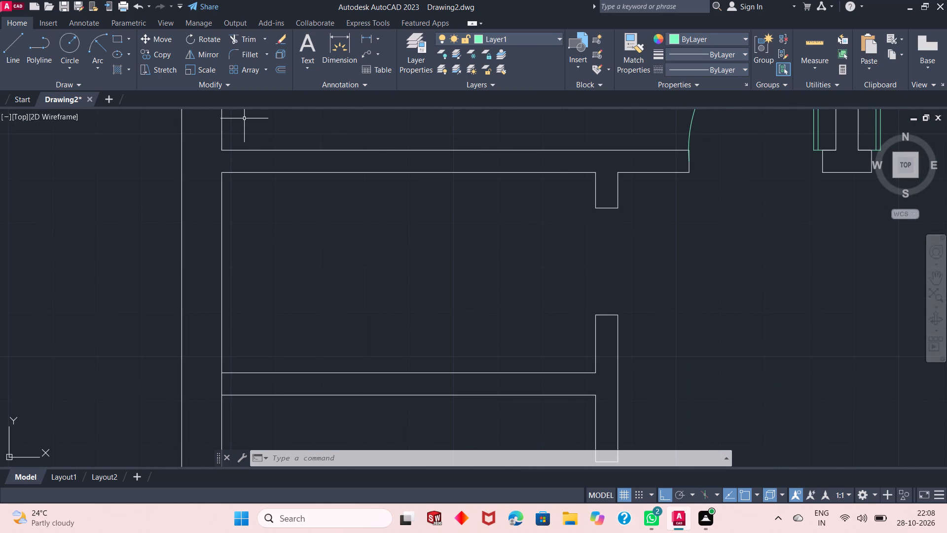
# Draw a 1" by 2' door leaf in the small room below the upper-left room, joined by a 1" line to the opening's lower jamb.
pyautogui.click(13, 52)
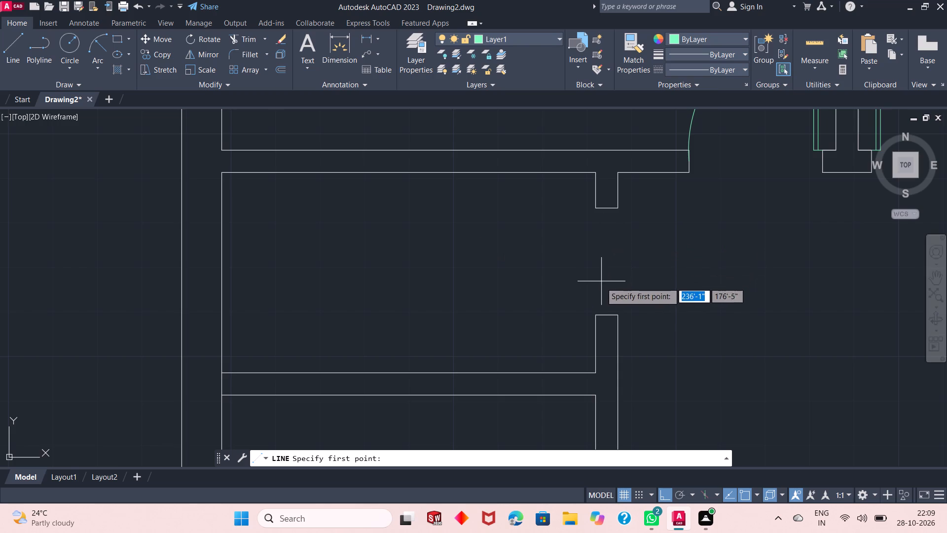
pyautogui.click(596, 316)
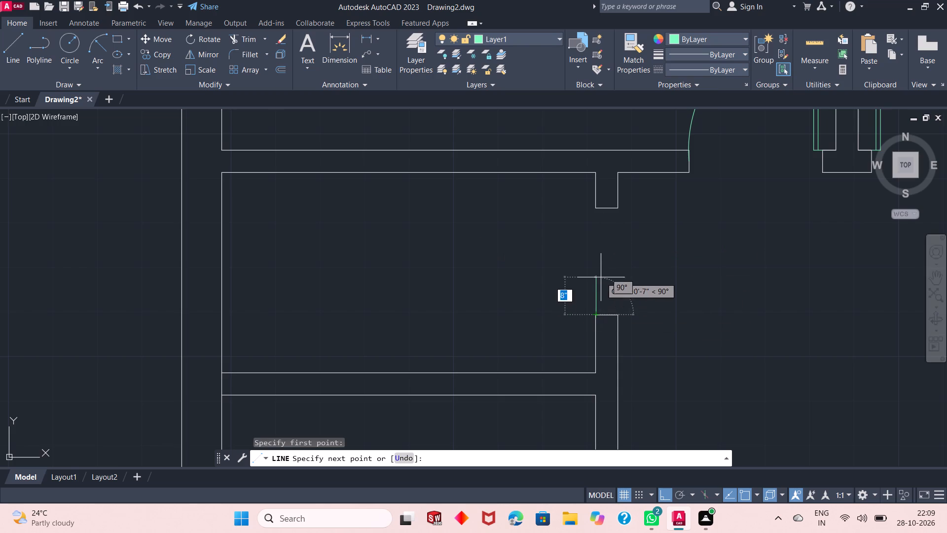
pyautogui.write('1"')
pyautogui.press('Return')
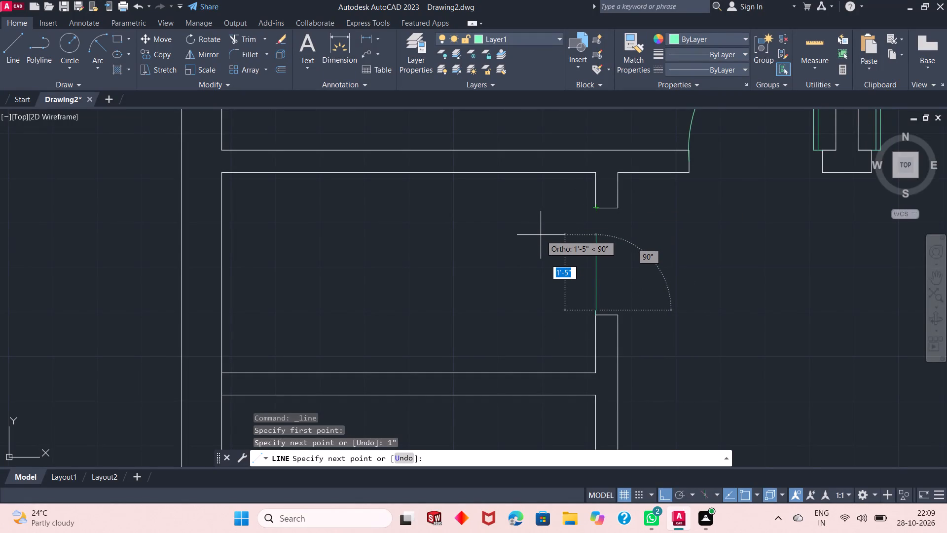
pyautogui.write("2'")
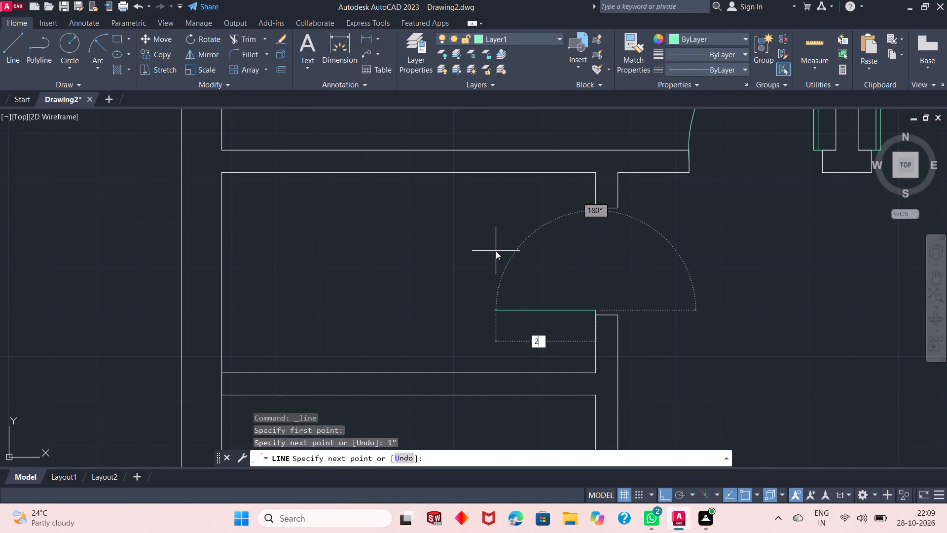
pyautogui.press('Return')
pyautogui.write('1"')
pyautogui.press('Return')
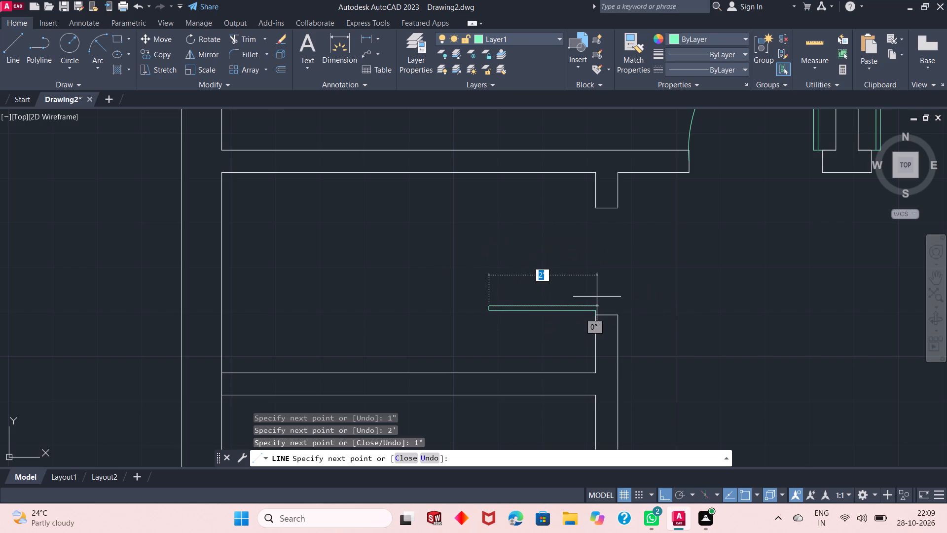
pyautogui.click(596, 304)
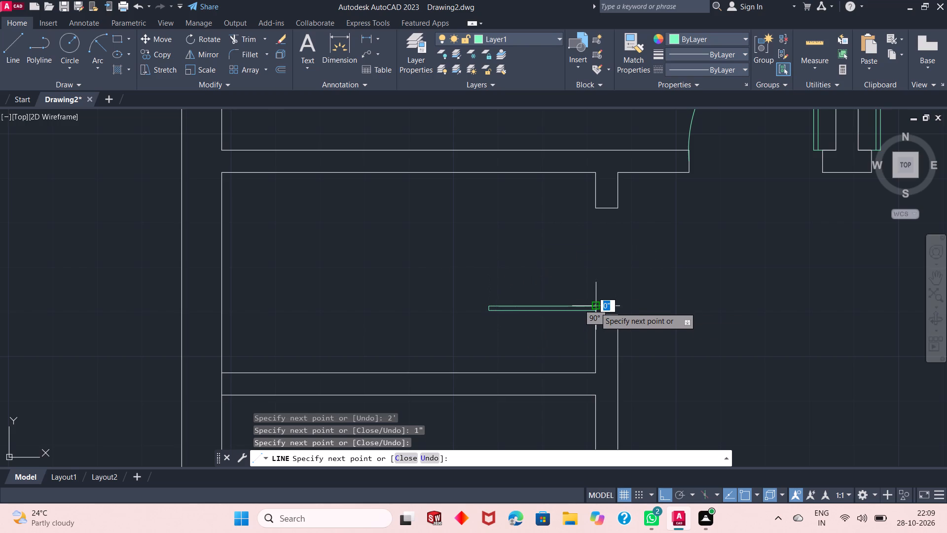
pyautogui.click(594, 309)
pyautogui.press('Return')
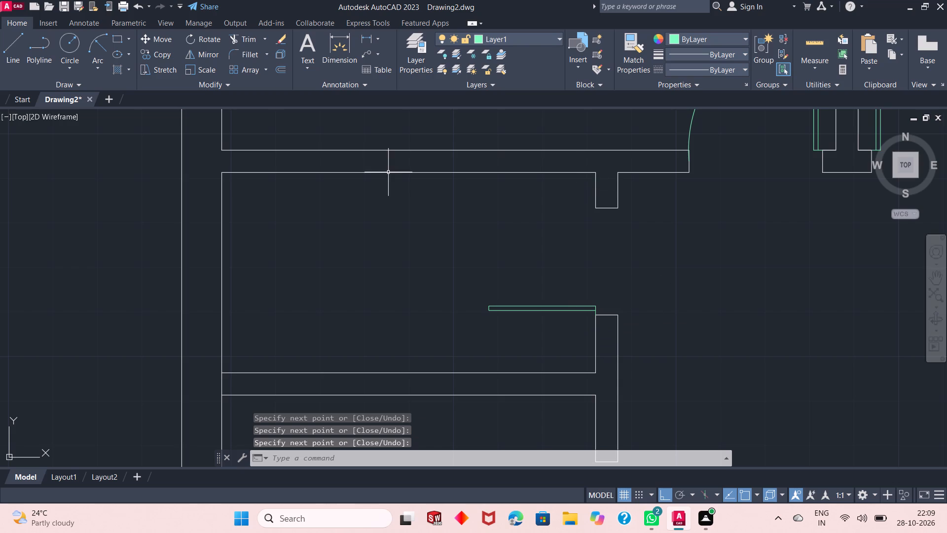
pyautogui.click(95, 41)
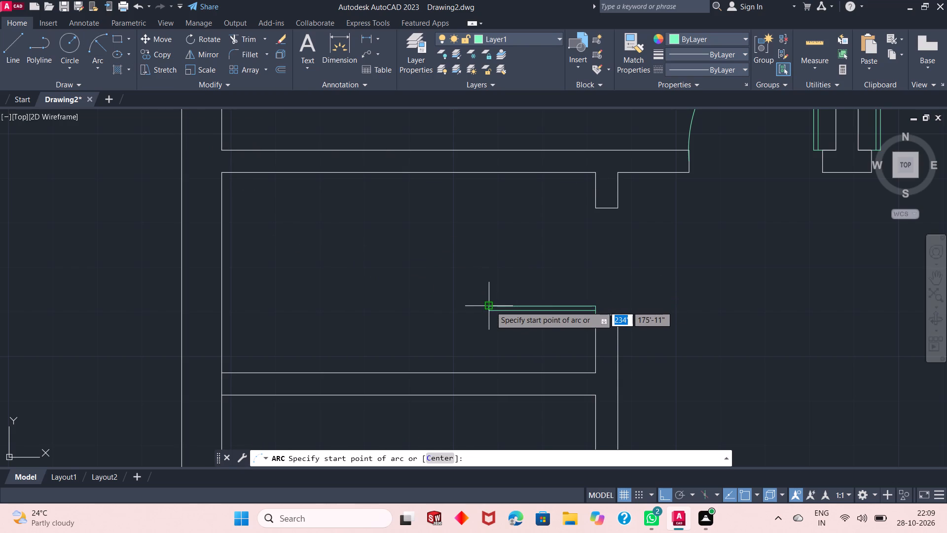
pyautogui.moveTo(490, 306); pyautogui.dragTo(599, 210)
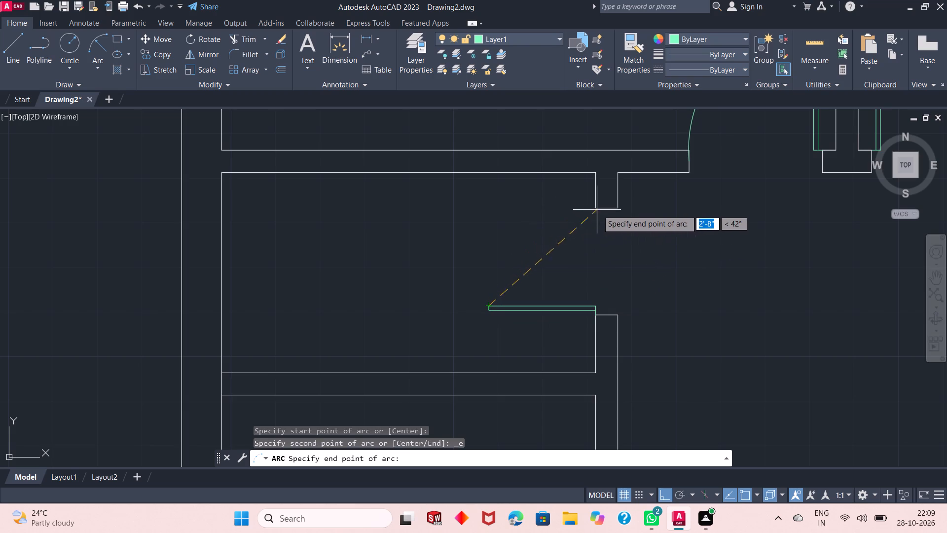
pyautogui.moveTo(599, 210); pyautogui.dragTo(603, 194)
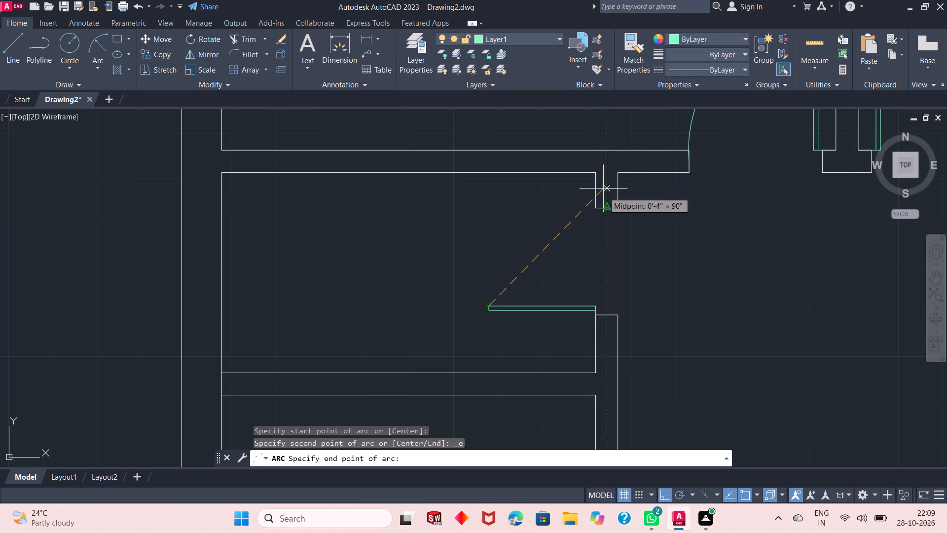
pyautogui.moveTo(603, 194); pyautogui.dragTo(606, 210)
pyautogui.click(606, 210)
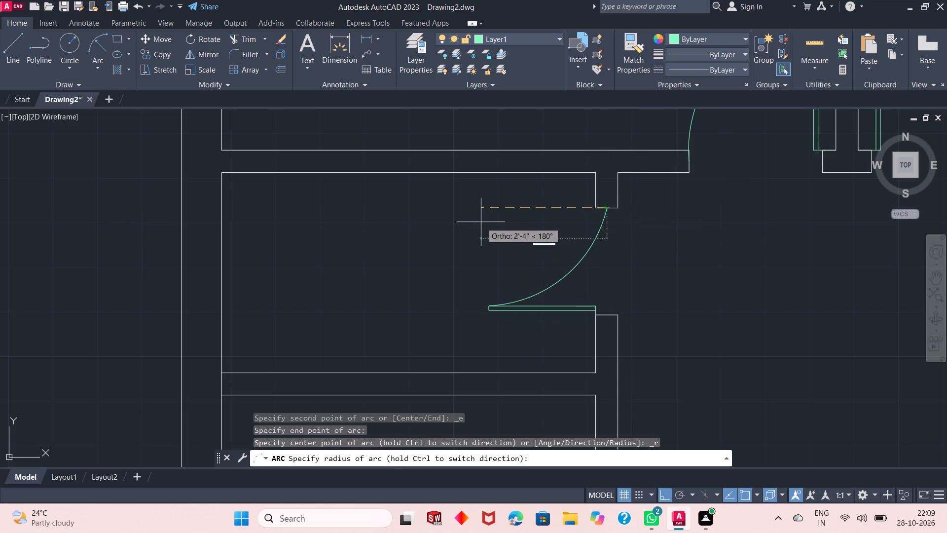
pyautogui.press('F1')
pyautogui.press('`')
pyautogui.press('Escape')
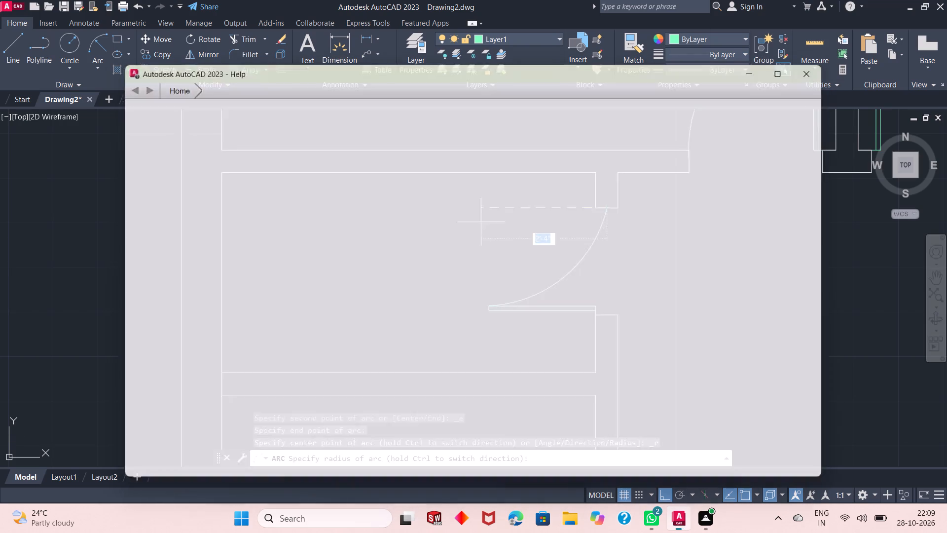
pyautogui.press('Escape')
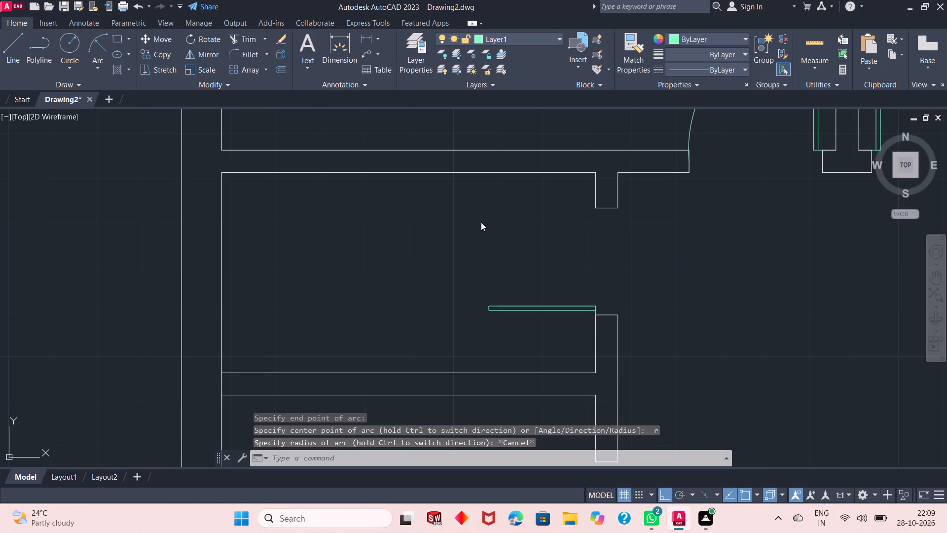
# Draw this door's swing with a Start, End, Radius arc from the upper jamb's midpoint to the leaf's top-left corner, radius 2'.
pyautogui.click(99, 48)
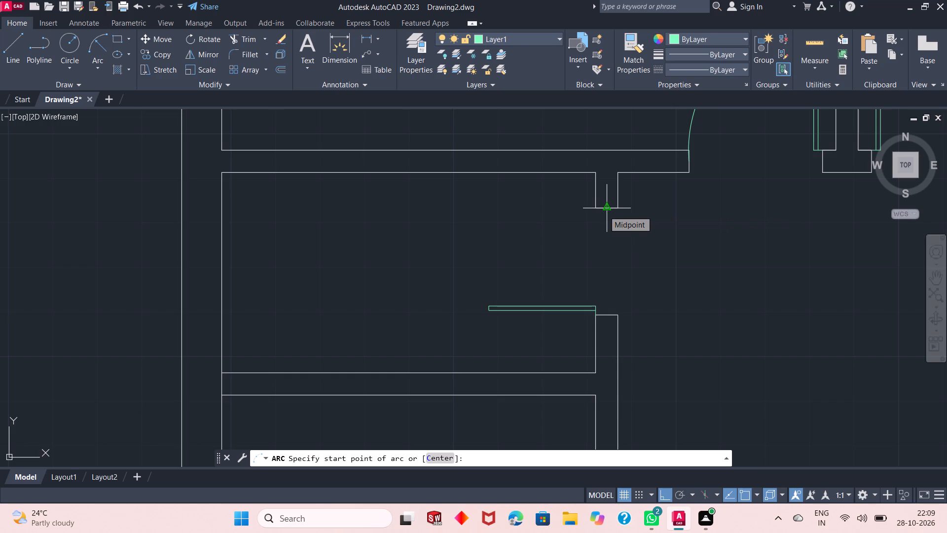
pyautogui.click(604, 211)
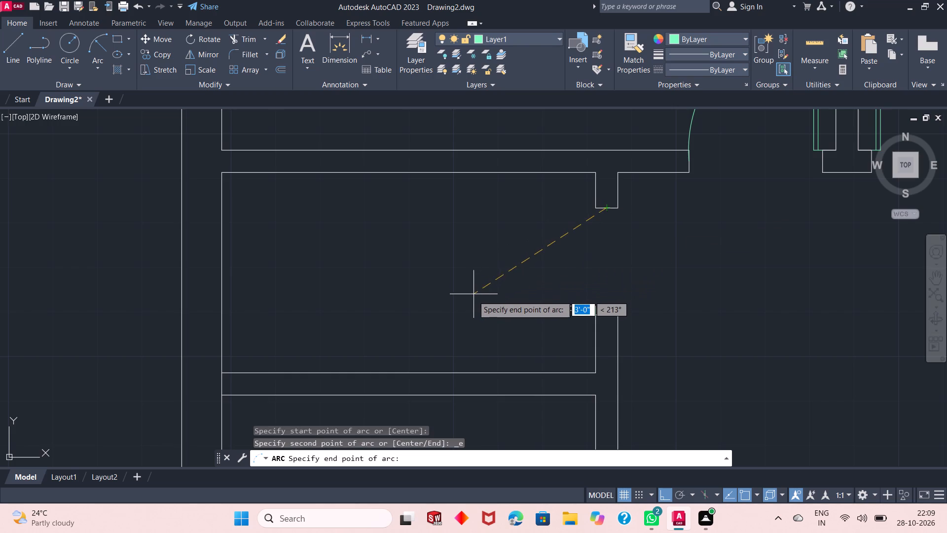
pyautogui.keyDown('ctrl'); pyautogui.scroll(2, 485, 304); pyautogui.keyUp('ctrl')
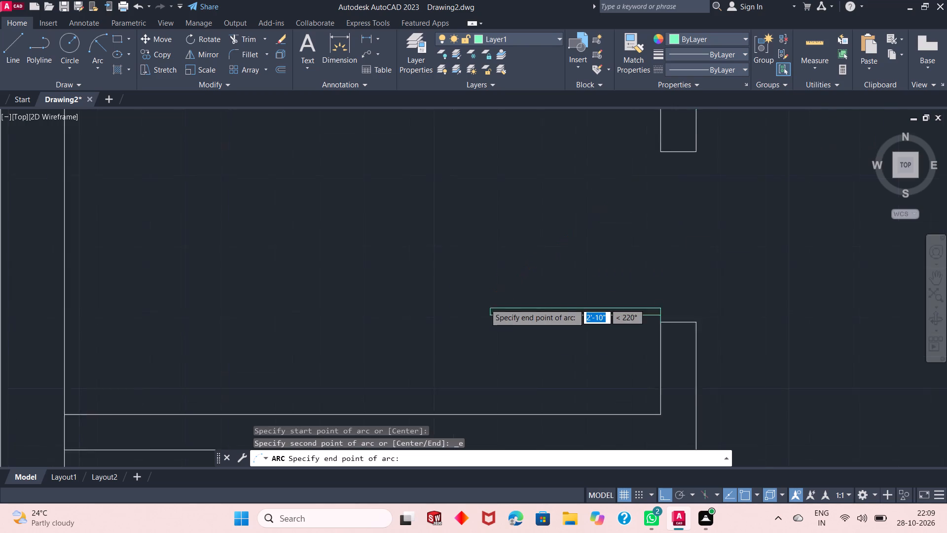
pyautogui.click(491, 308)
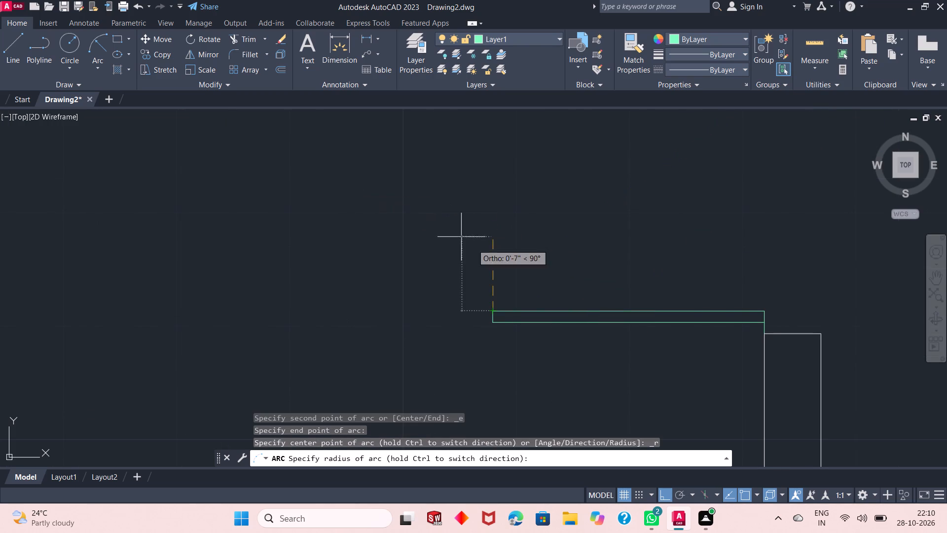
pyautogui.keyDown('ctrl'); pyautogui.scroll(-2, 610, 393); pyautogui.keyUp('ctrl')
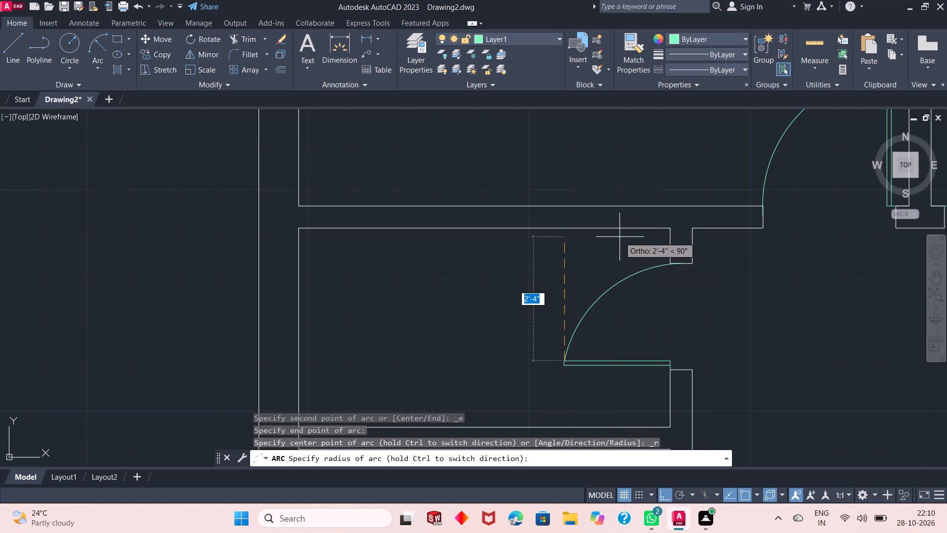
pyautogui.press('2')
pyautogui.press("'")
pyautogui.press('Return')
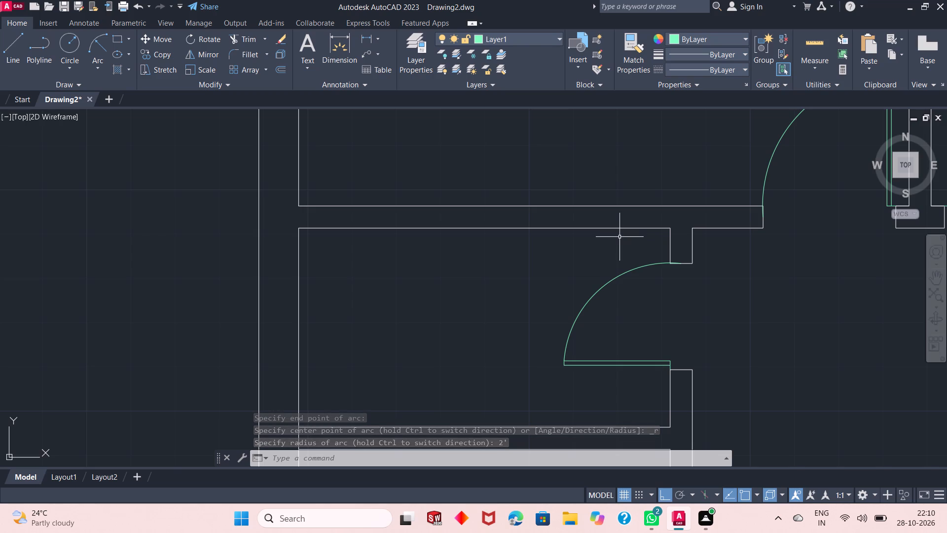
# Draw a matching 1" by 2' door leaf in the next small room down, joined by a 1" line to the opening's lower jamb.
pyautogui.keyDown('ctrl'); pyautogui.scroll(-2, 561, 243); pyautogui.keyUp('ctrl')
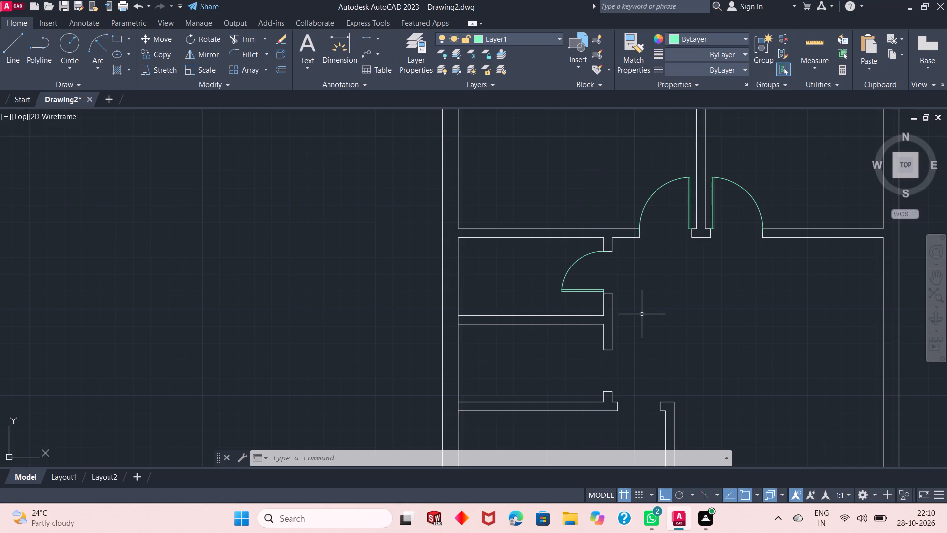
pyautogui.click(17, 51)
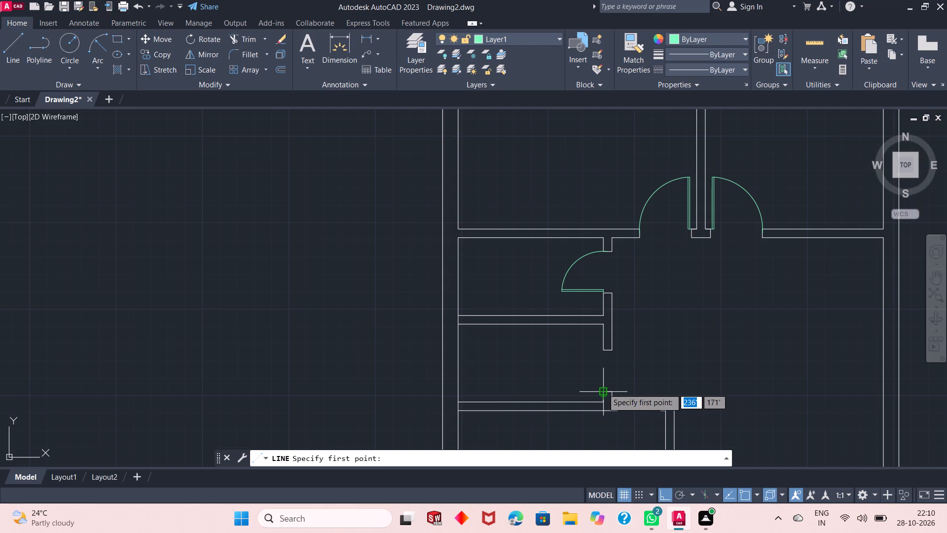
pyautogui.keyDown('ctrl'); pyautogui.scroll(3, 603, 388); pyautogui.keyUp('ctrl')
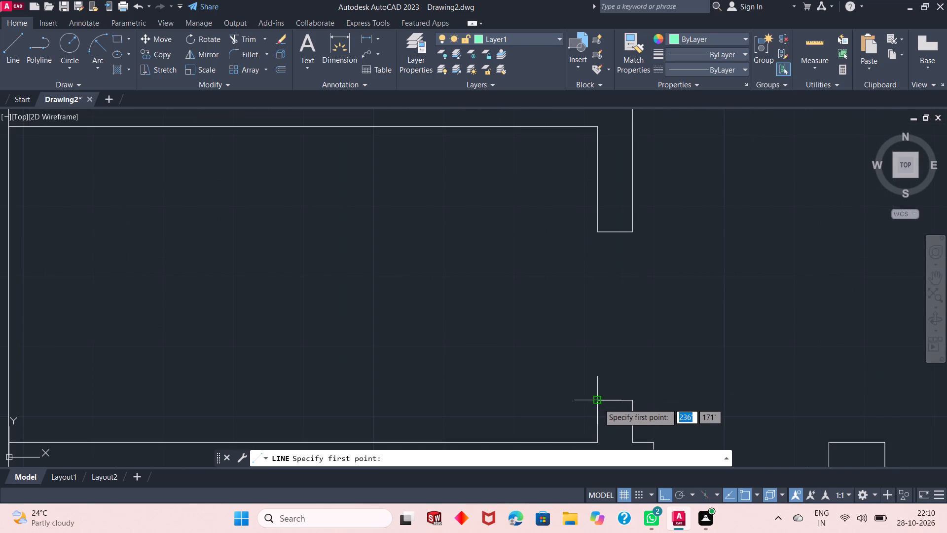
pyautogui.click(598, 403)
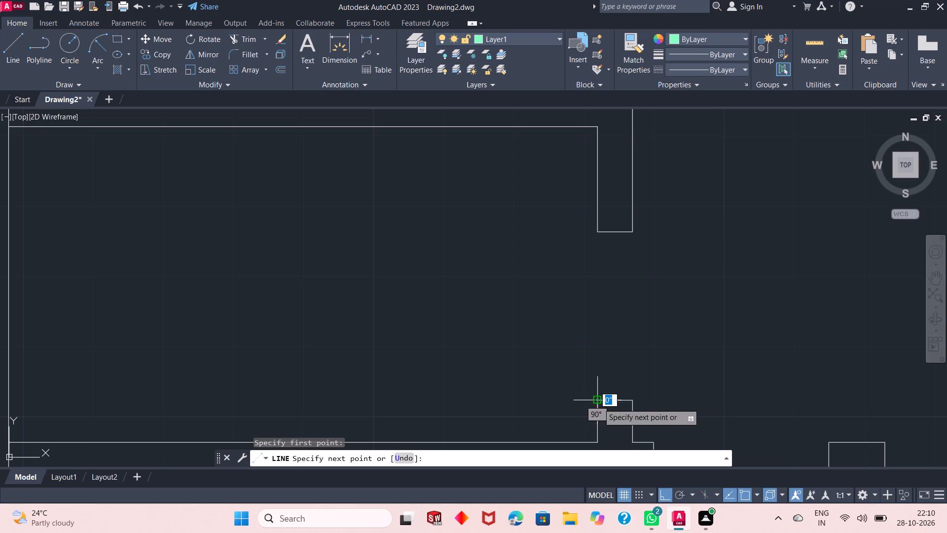
pyautogui.write('1"')
pyautogui.press('Return')
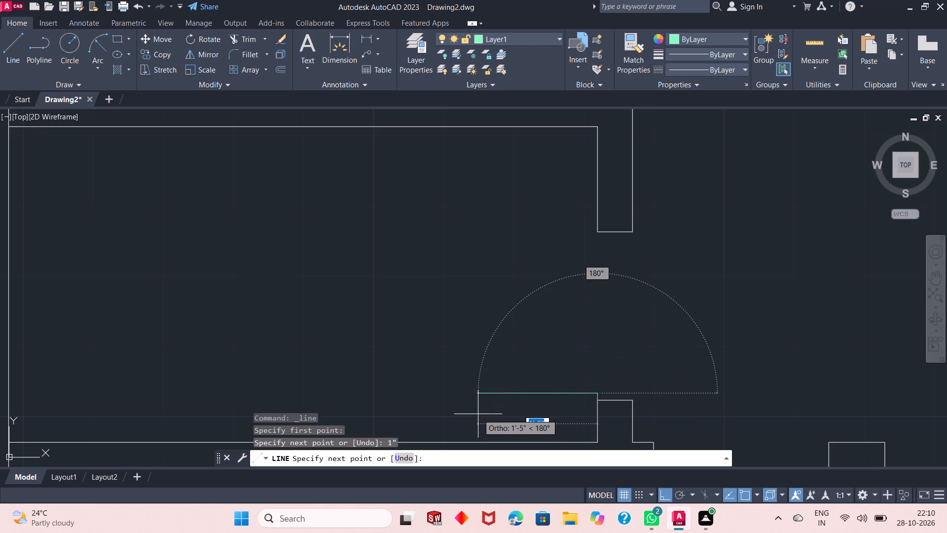
pyautogui.write("2'")
pyautogui.press('Return')
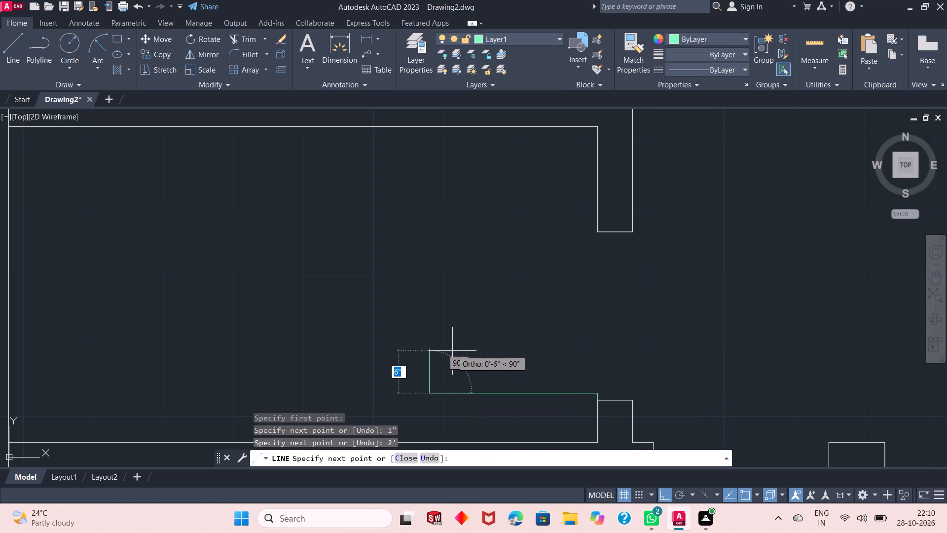
pyautogui.write('1"')
pyautogui.press('Return')
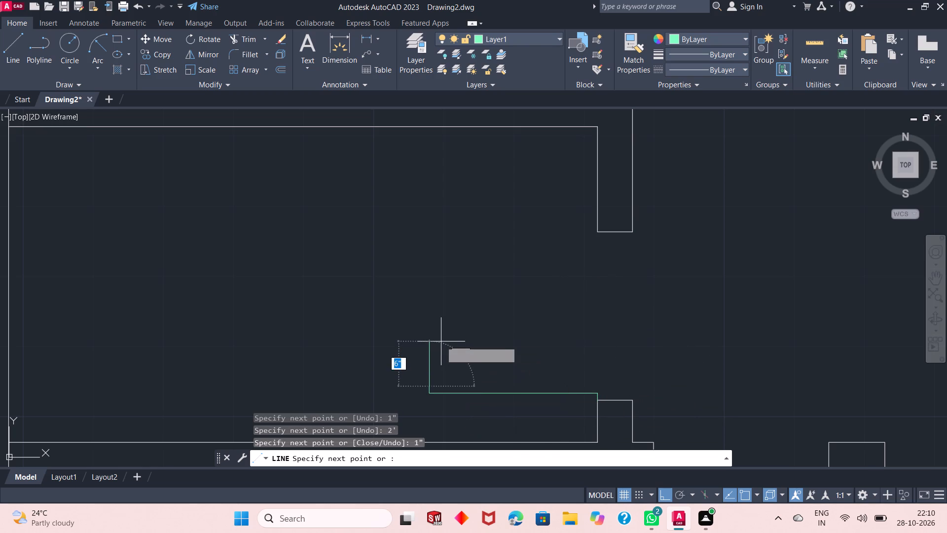
pyautogui.write("2'")
pyautogui.press('Return')
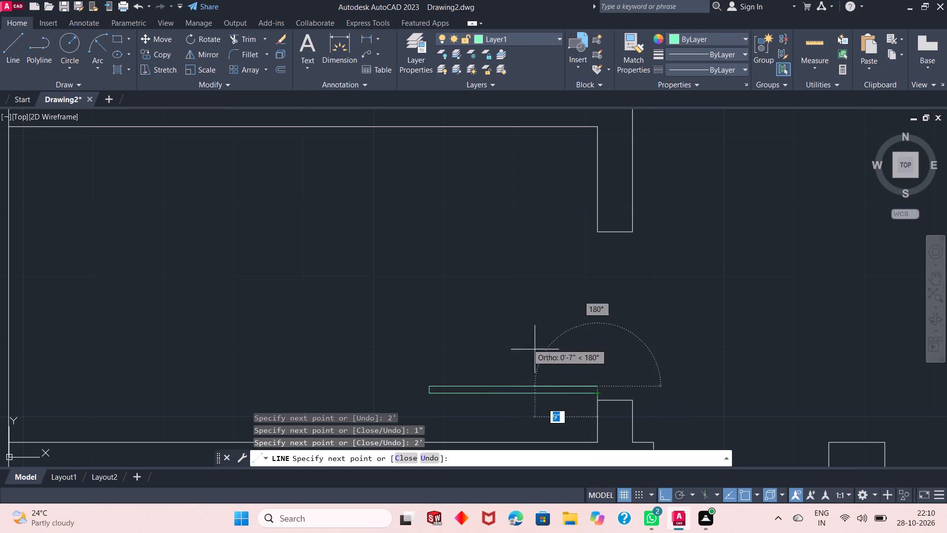
pyautogui.click(602, 393)
pyautogui.press('Return')
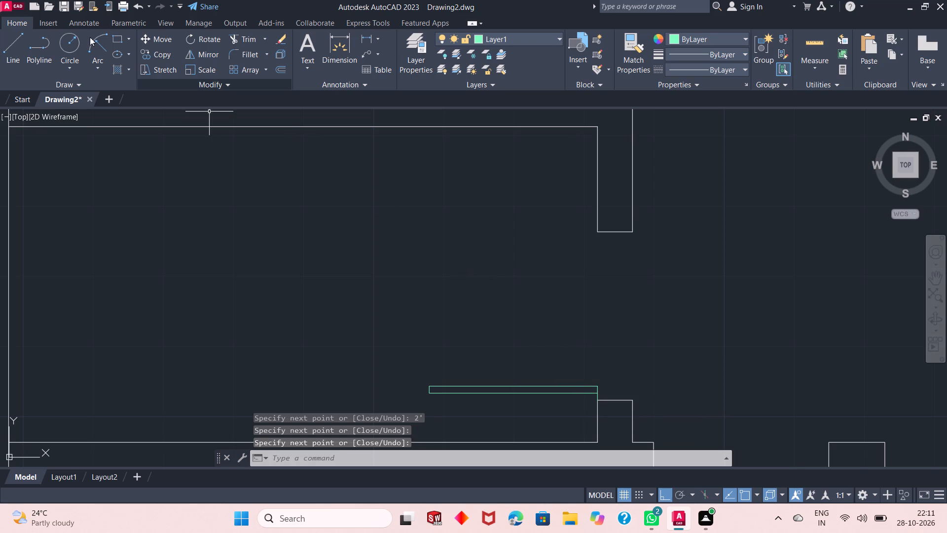
# Draw the lower small room's door swing arc from the upper jamb's midpoint to the leaf's top-left corner, with a 2' radius.
pyautogui.click(105, 41)
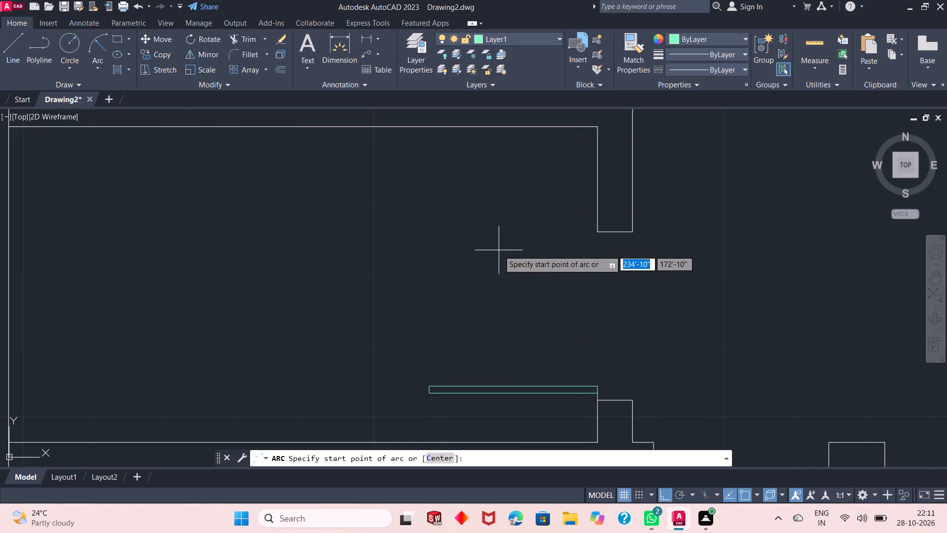
pyautogui.click(616, 233)
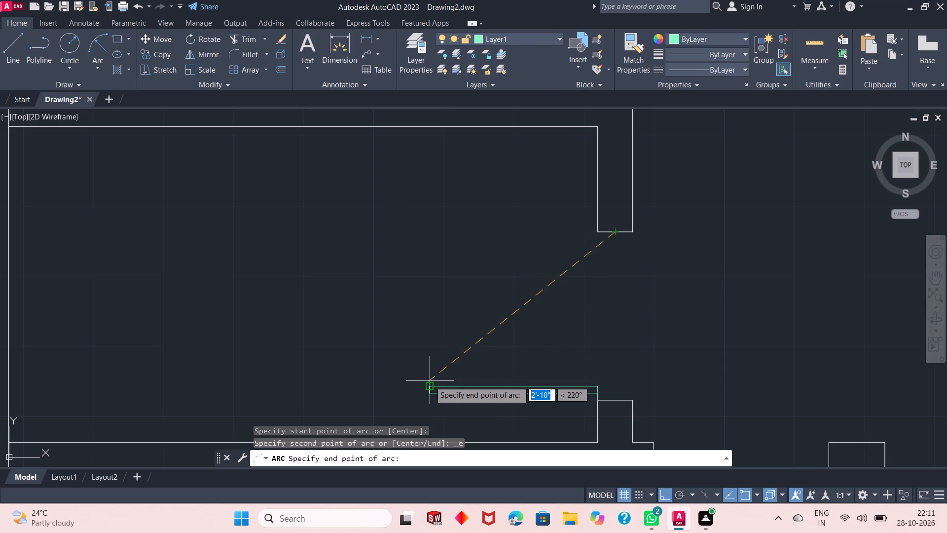
pyautogui.click(430, 381)
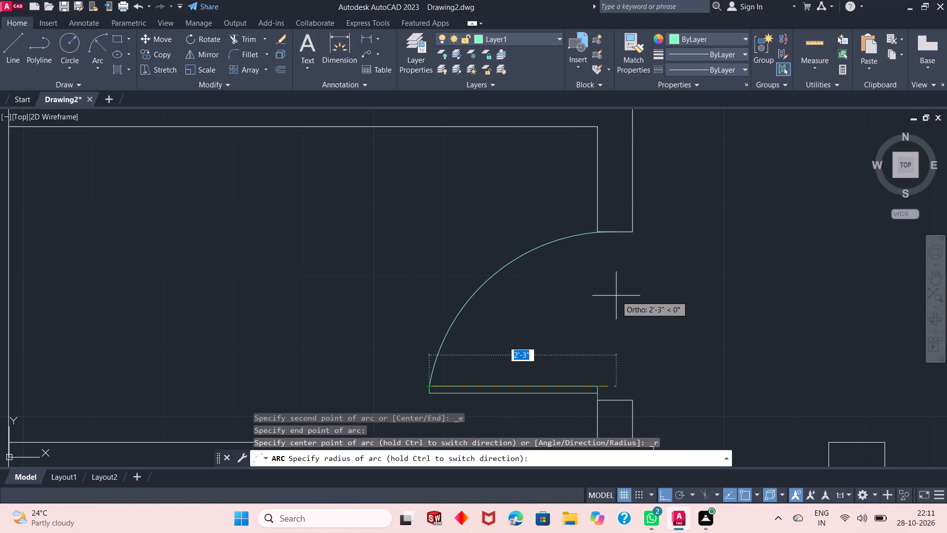
pyautogui.write("2'")
pyautogui.press('Return')
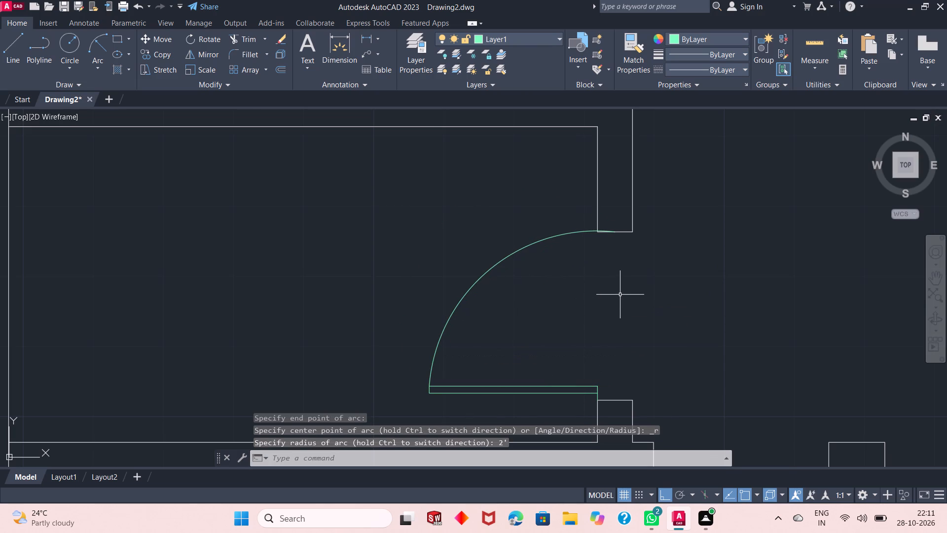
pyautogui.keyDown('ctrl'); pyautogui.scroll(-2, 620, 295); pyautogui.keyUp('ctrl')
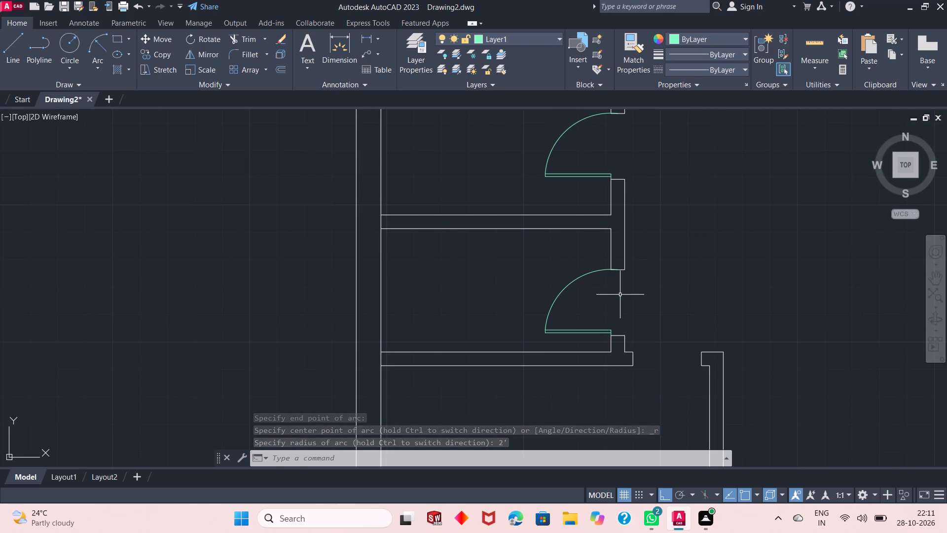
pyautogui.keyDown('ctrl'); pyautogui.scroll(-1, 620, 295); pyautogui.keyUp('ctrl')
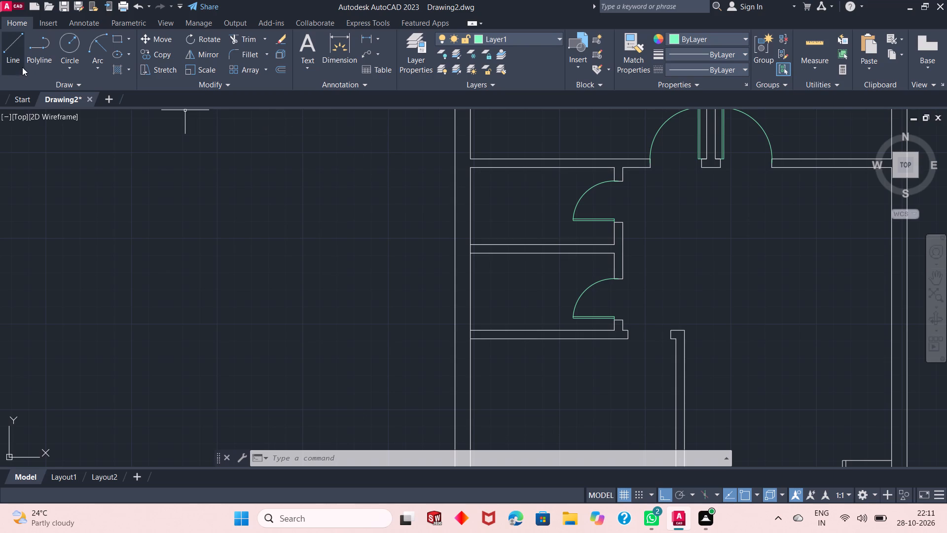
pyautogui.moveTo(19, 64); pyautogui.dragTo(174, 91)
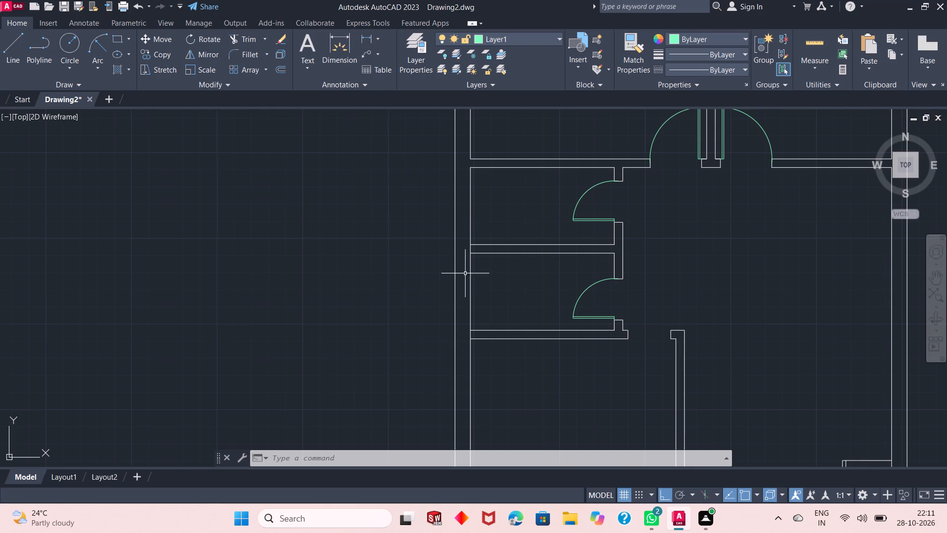
# Draw a 1" by 2' door leaf extending down into the room below the small rooms, joined by a 1" line to the opening's right jamb.
pyautogui.click(17, 57)
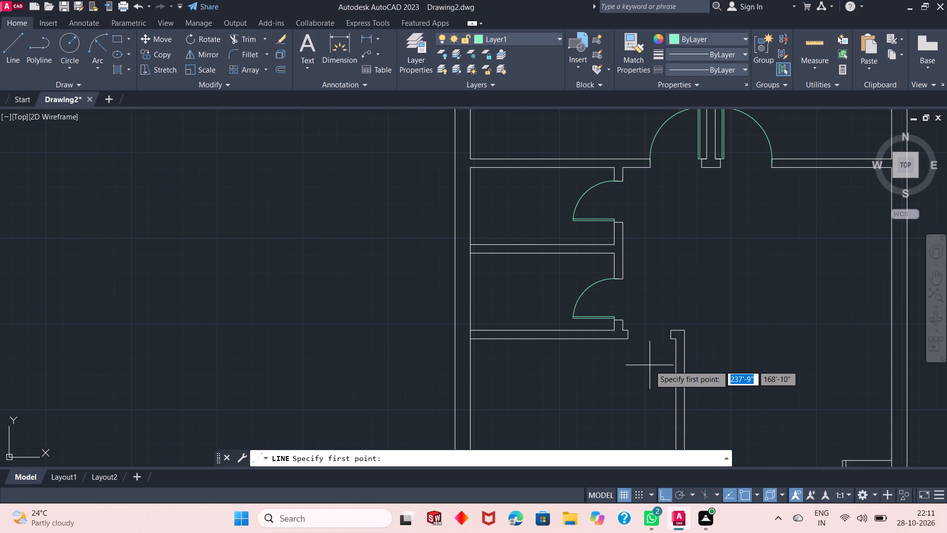
pyautogui.keyDown('ctrl'); pyautogui.scroll(1, 650, 365); pyautogui.keyUp('ctrl')
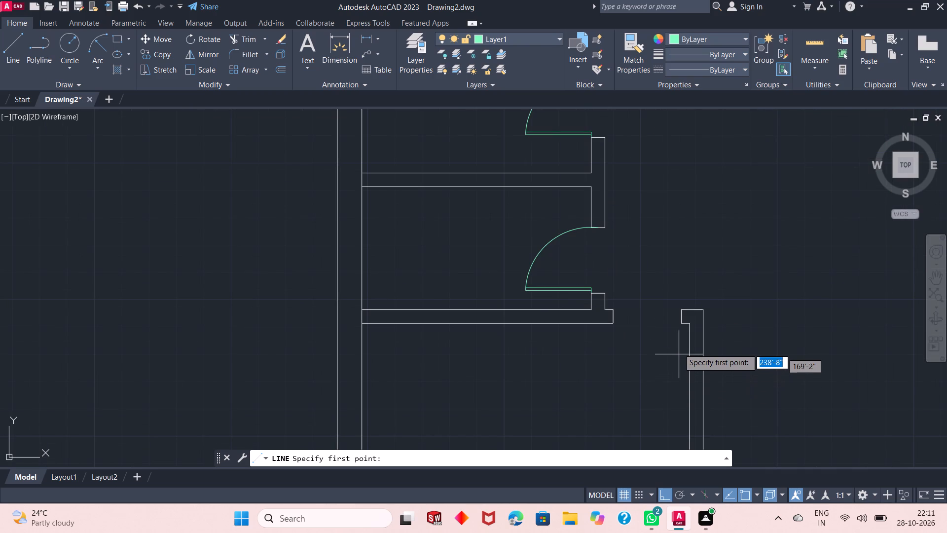
pyautogui.click(679, 328)
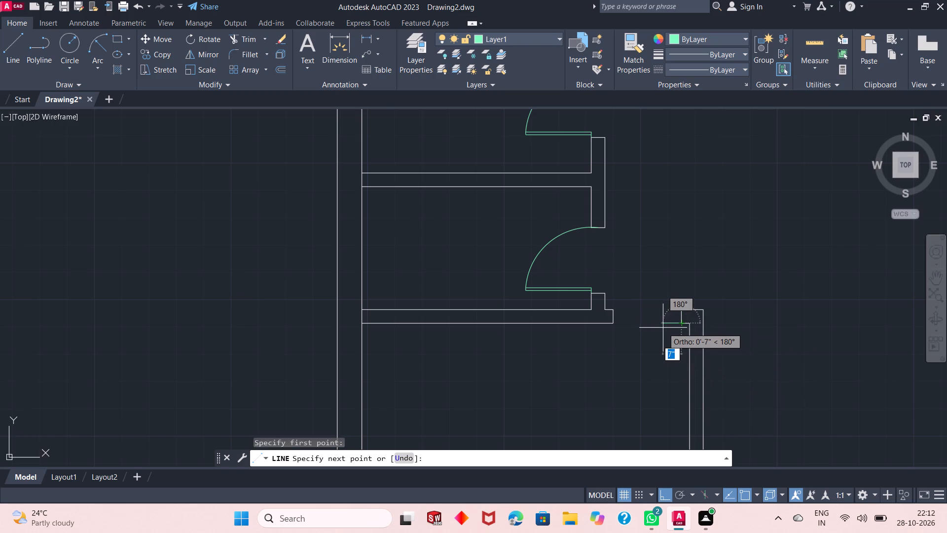
pyautogui.write('1"')
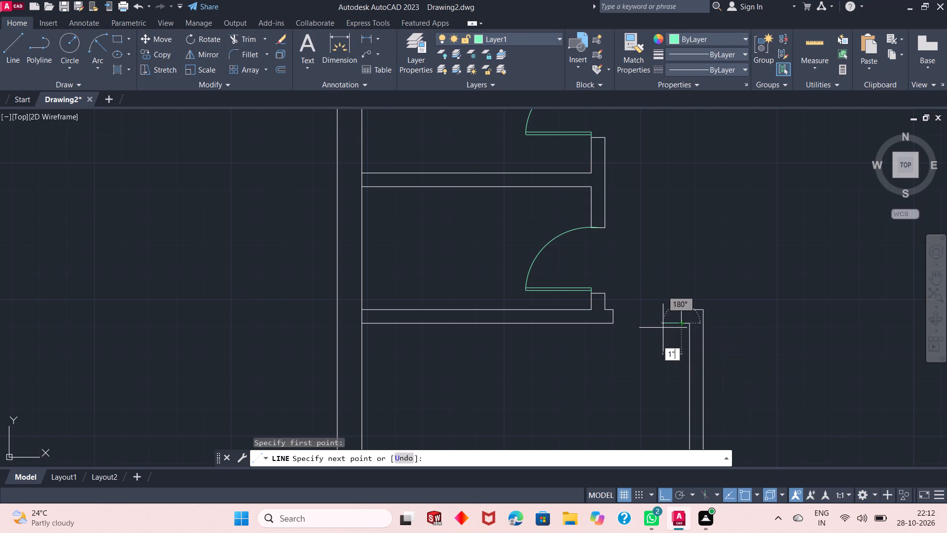
pyautogui.press('Return')
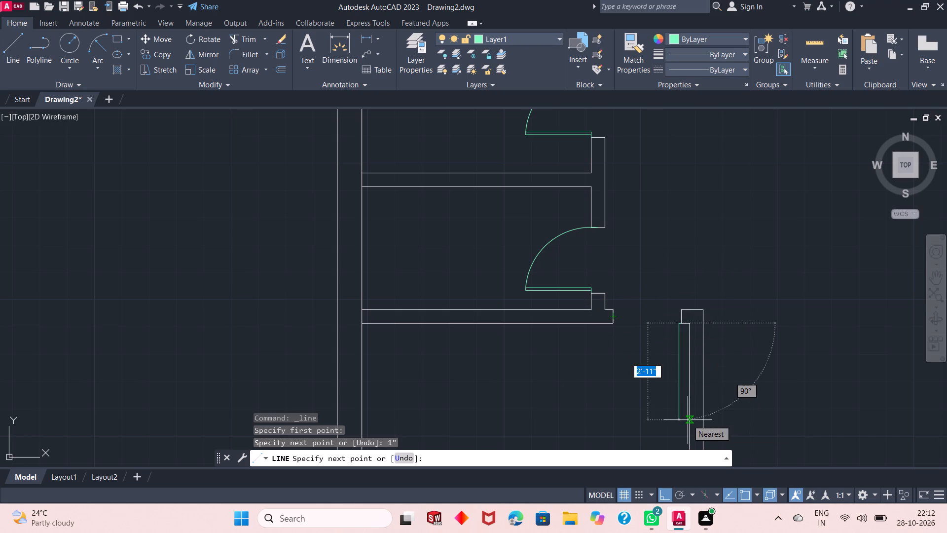
pyautogui.write("2'")
pyautogui.press('Return')
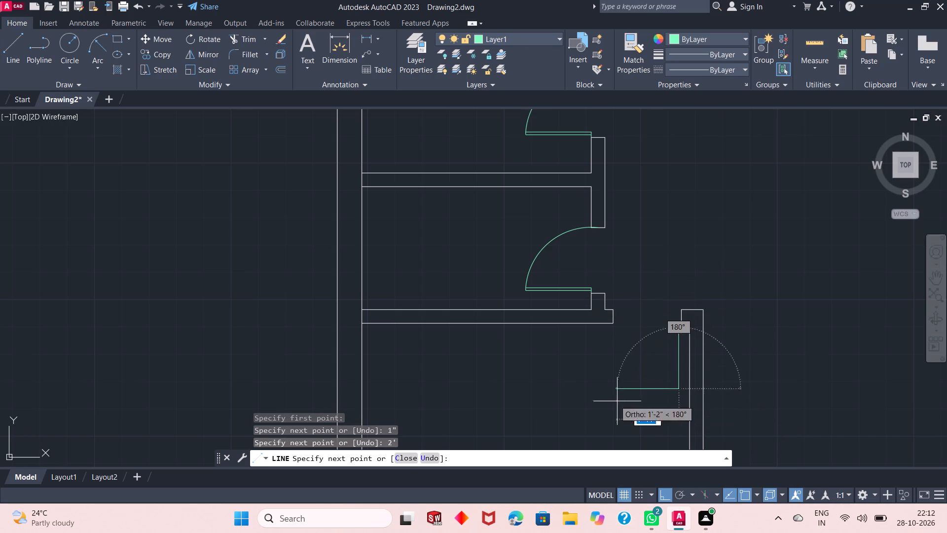
pyautogui.press('1')
pyautogui.hotkey('shift', '"')
pyautogui.press('Return')
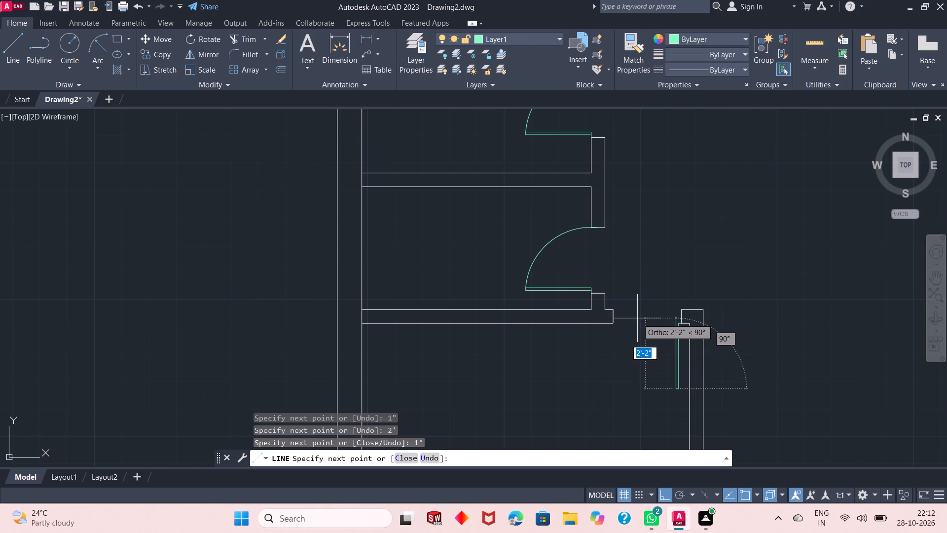
pyautogui.write("2'")
pyautogui.press('Return')
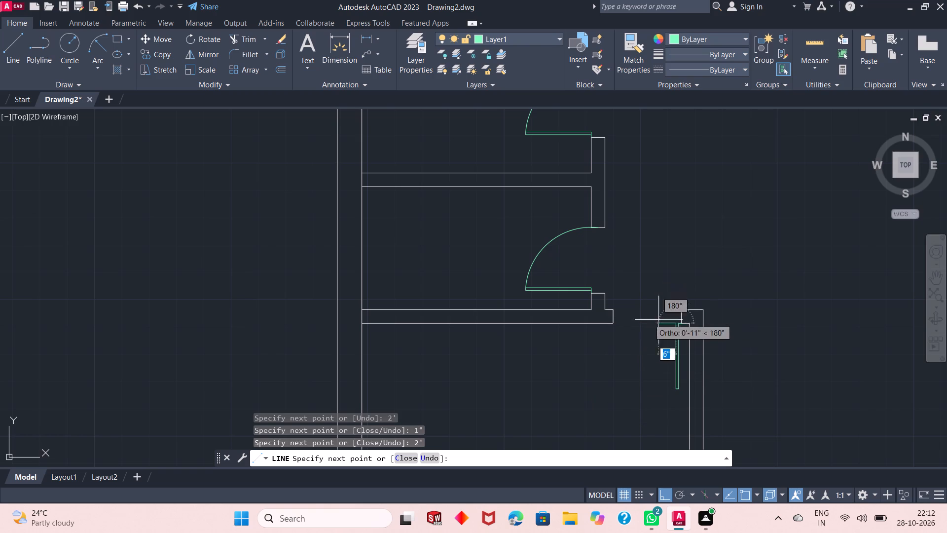
pyautogui.write('1"')
pyautogui.press('Return')
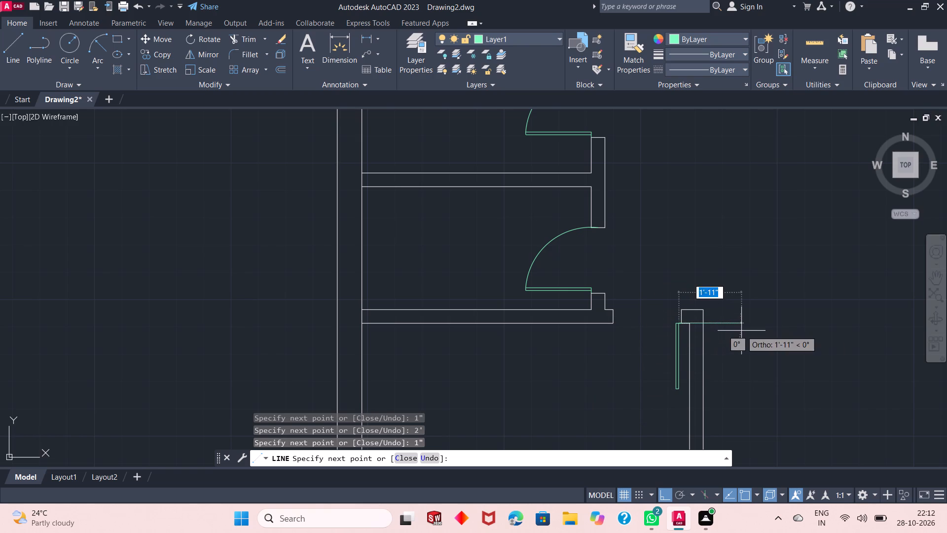
pyautogui.press('Return')
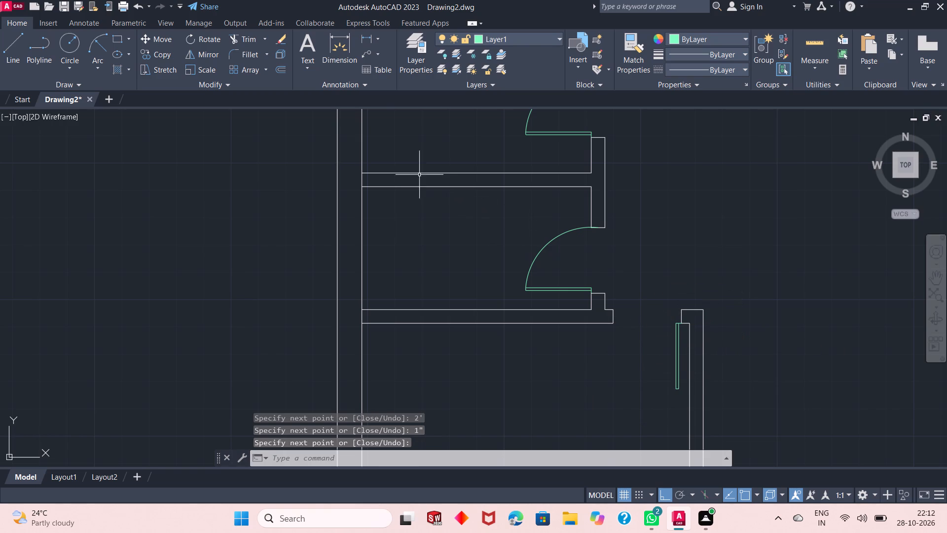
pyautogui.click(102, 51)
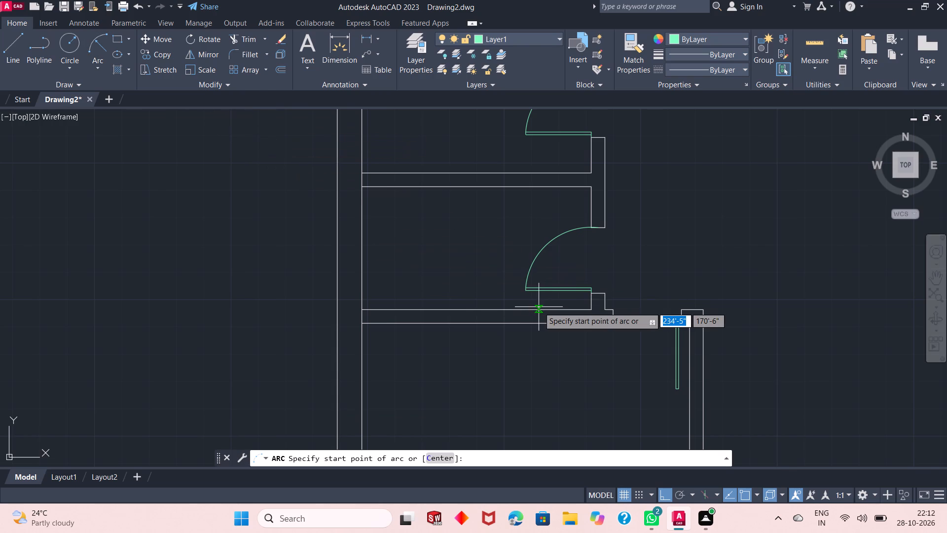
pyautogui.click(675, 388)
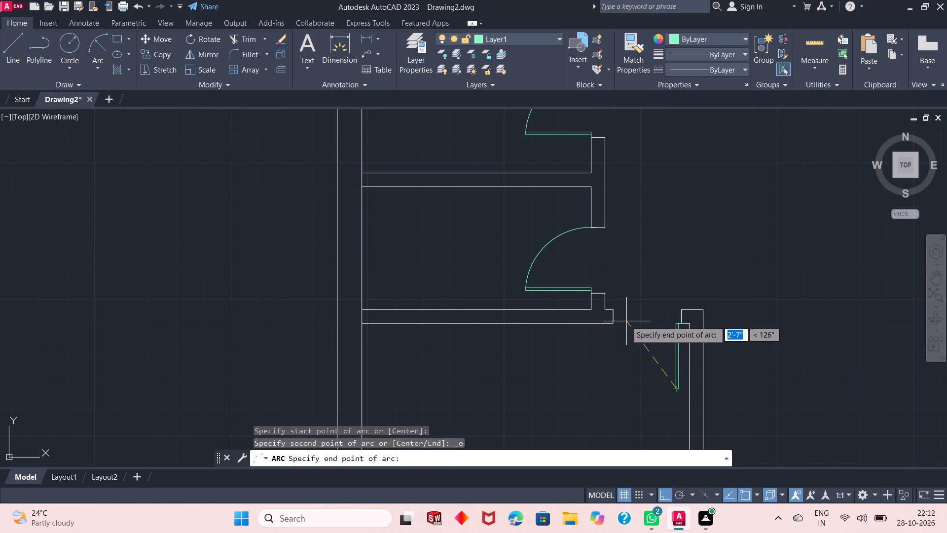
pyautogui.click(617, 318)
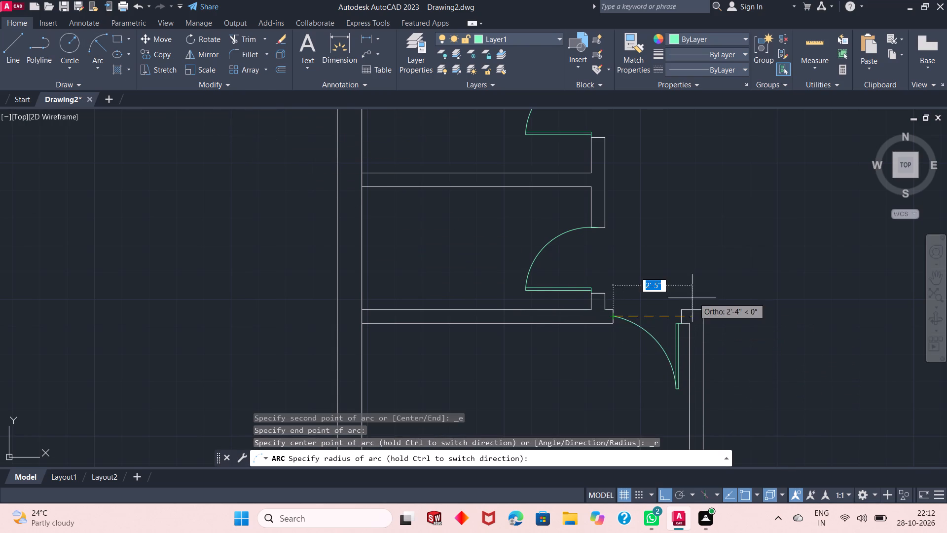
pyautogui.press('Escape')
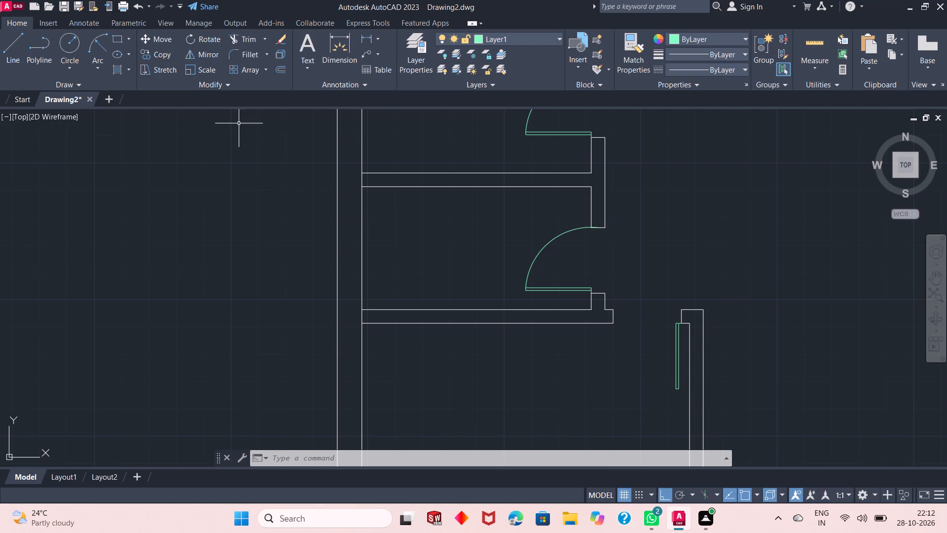
# Draw this door's swing arc from the left jamb's midpoint to the leaf's bottom-left corner, with a 2' radius.
pyautogui.click(96, 43)
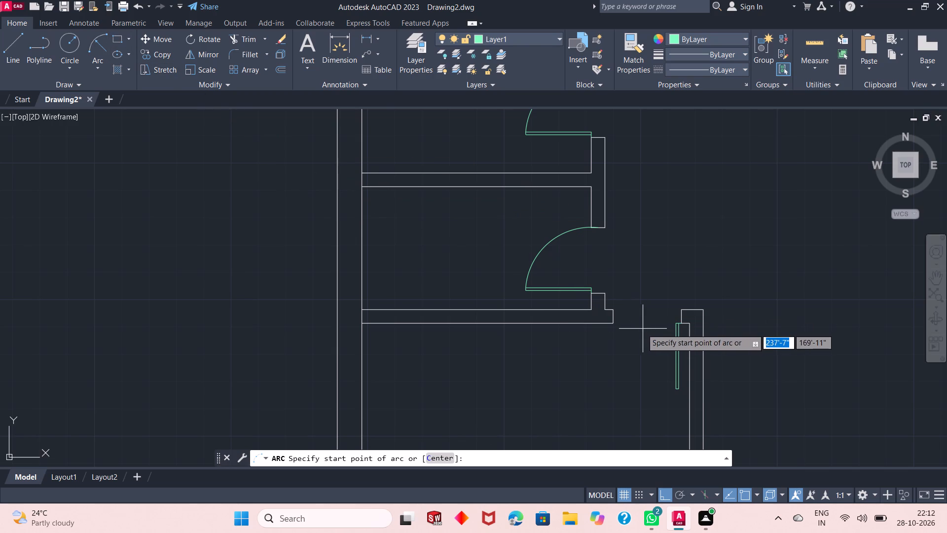
pyautogui.click(613, 317)
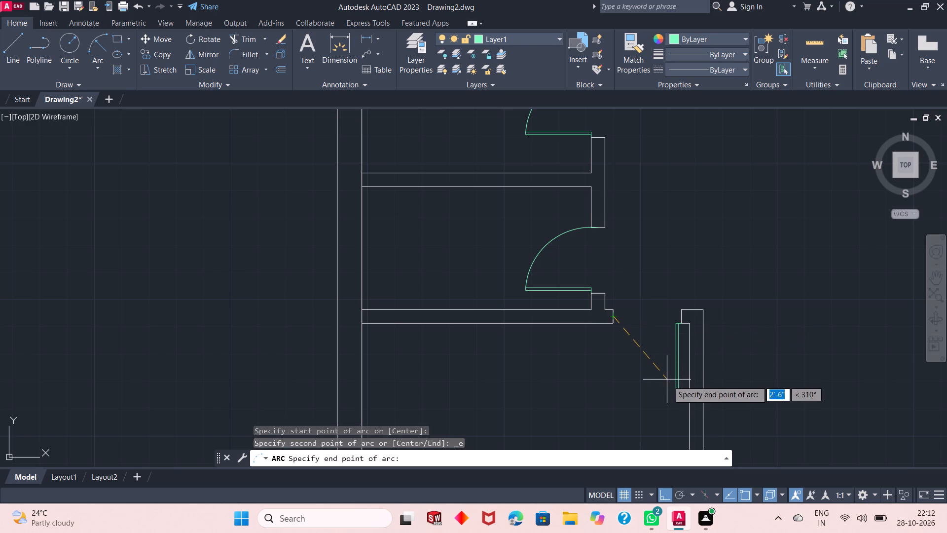
pyautogui.click(672, 389)
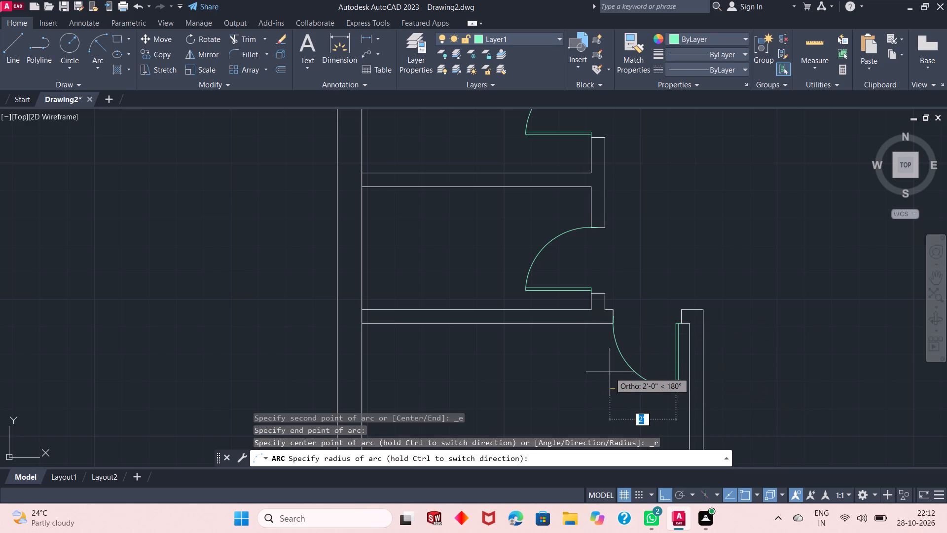
pyautogui.write("2'")
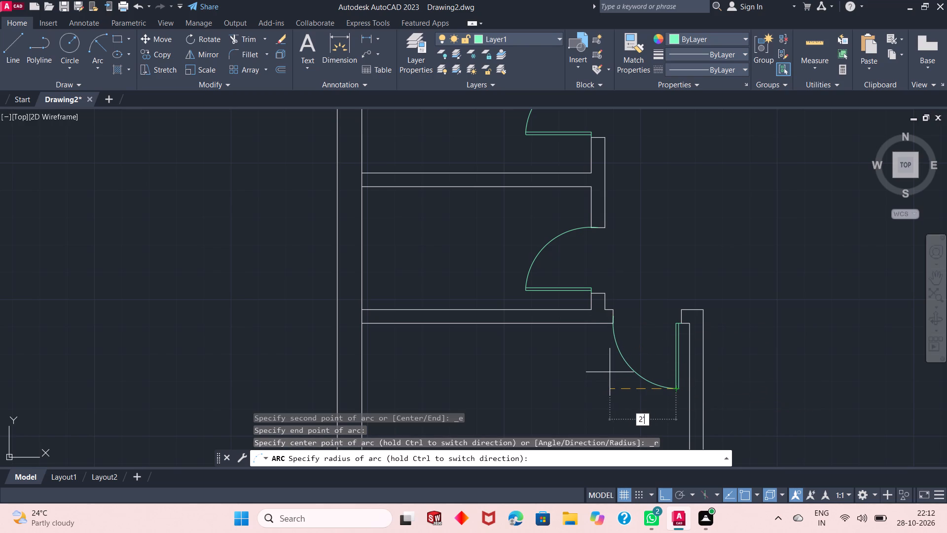
pyautogui.press('Return')
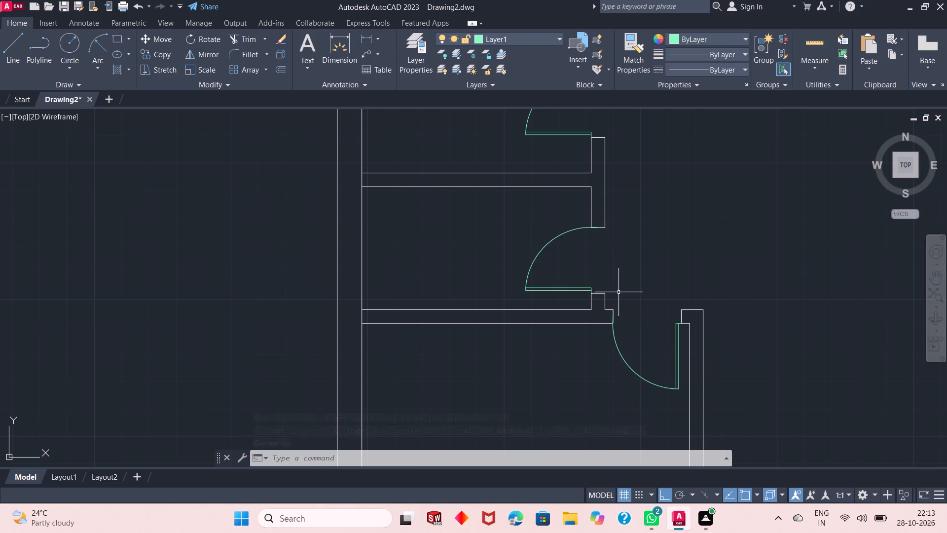
# Make layer 0 the current layer for drawing wall lines near the lower entrance area.
pyautogui.keyDown('ctrl'); pyautogui.scroll(-1, 622, 269); pyautogui.keyUp('ctrl')
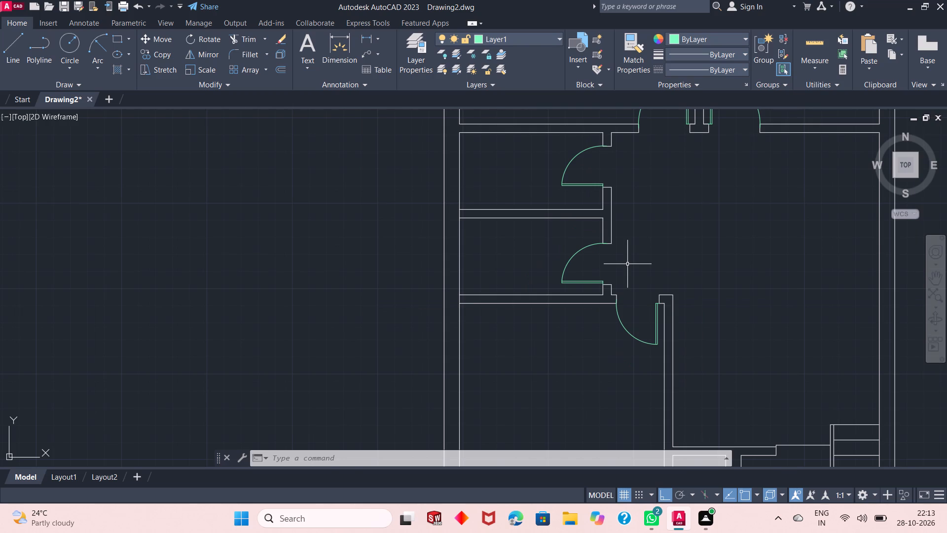
pyautogui.keyDown('ctrl'); pyautogui.scroll(-2, 593, 290); pyautogui.keyUp('ctrl')
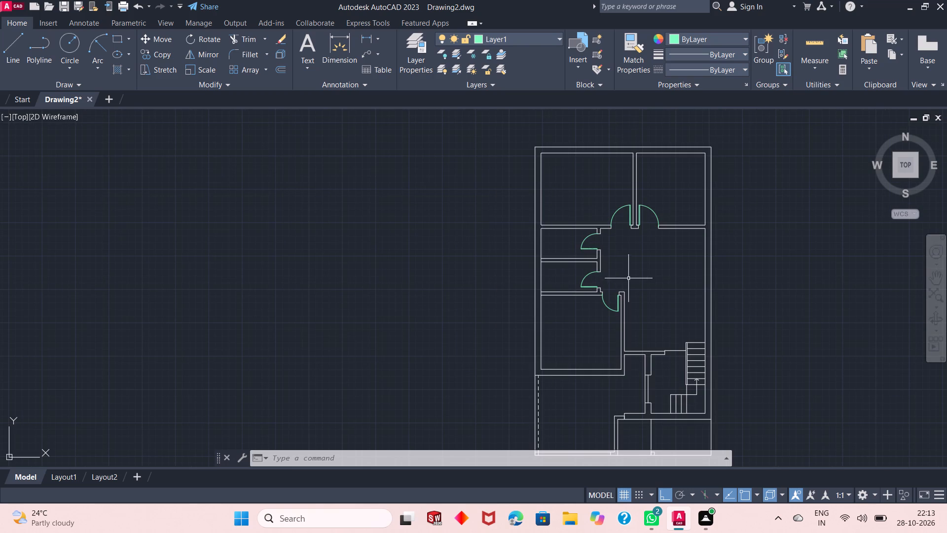
pyautogui.keyDown('ctrl'); pyautogui.scroll(-1, 639, 282); pyautogui.keyUp('ctrl')
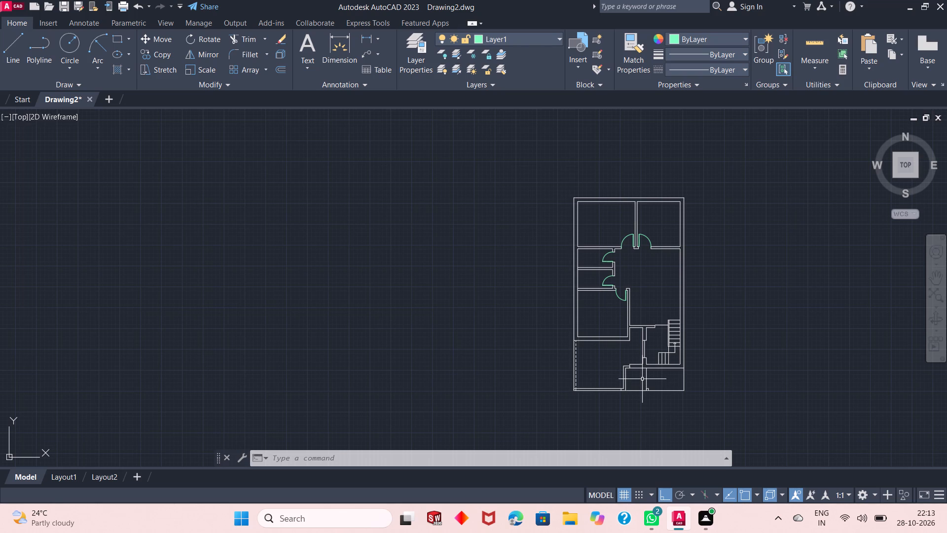
pyautogui.keyDown('ctrl'); pyautogui.scroll(1, 643, 381); pyautogui.keyUp('ctrl')
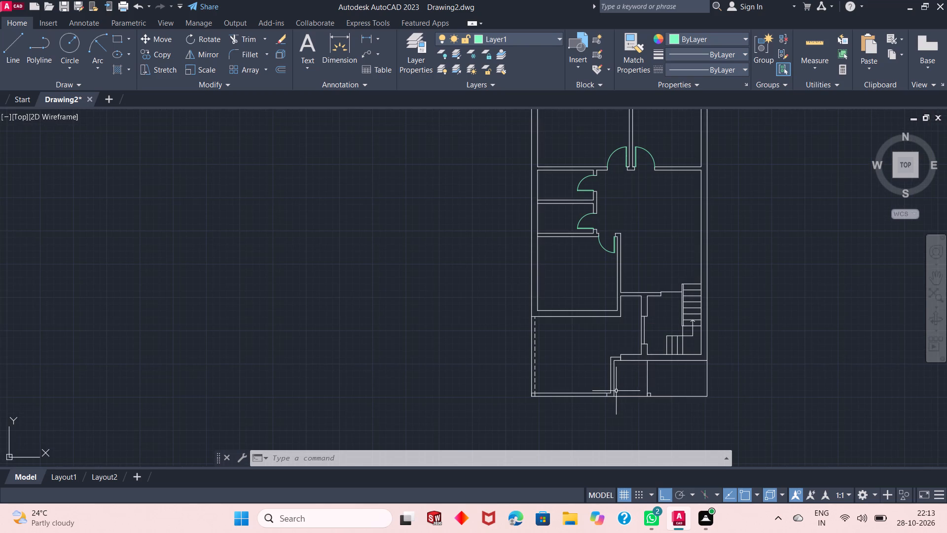
pyautogui.keyDown('ctrl'); pyautogui.scroll(3, 617, 391); pyautogui.keyUp('ctrl')
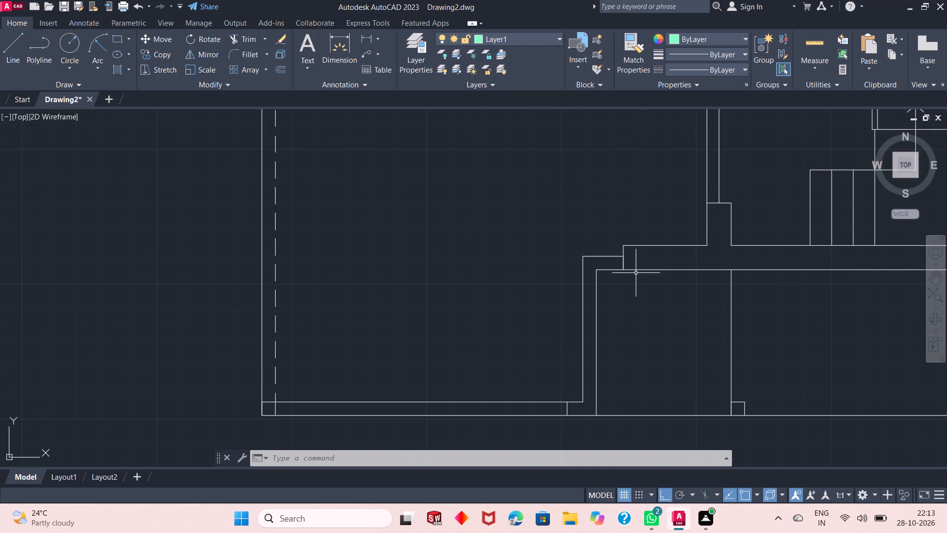
pyautogui.click(544, 42)
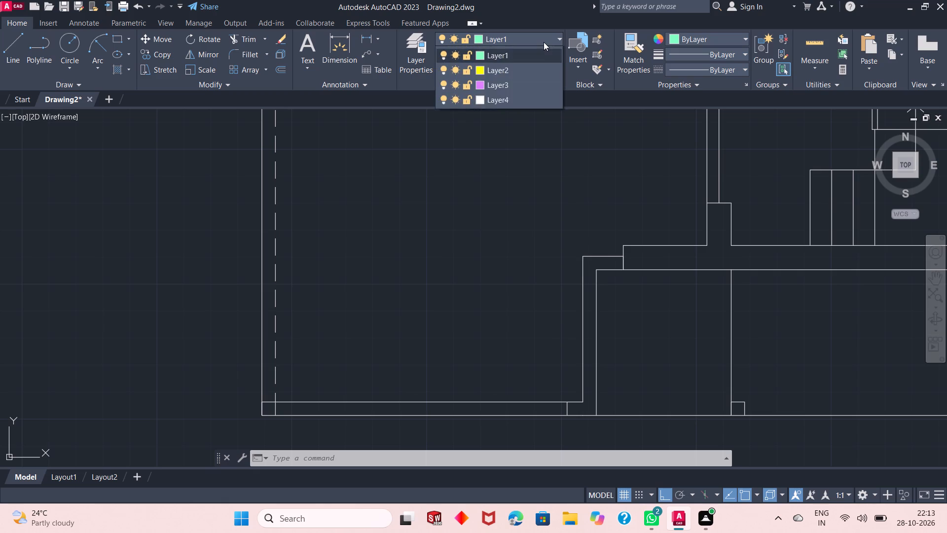
pyautogui.click(535, 59)
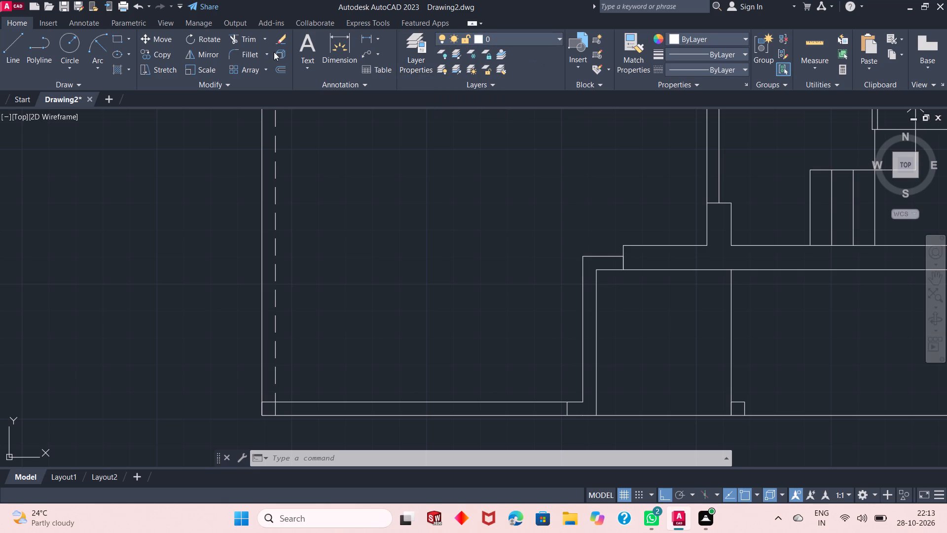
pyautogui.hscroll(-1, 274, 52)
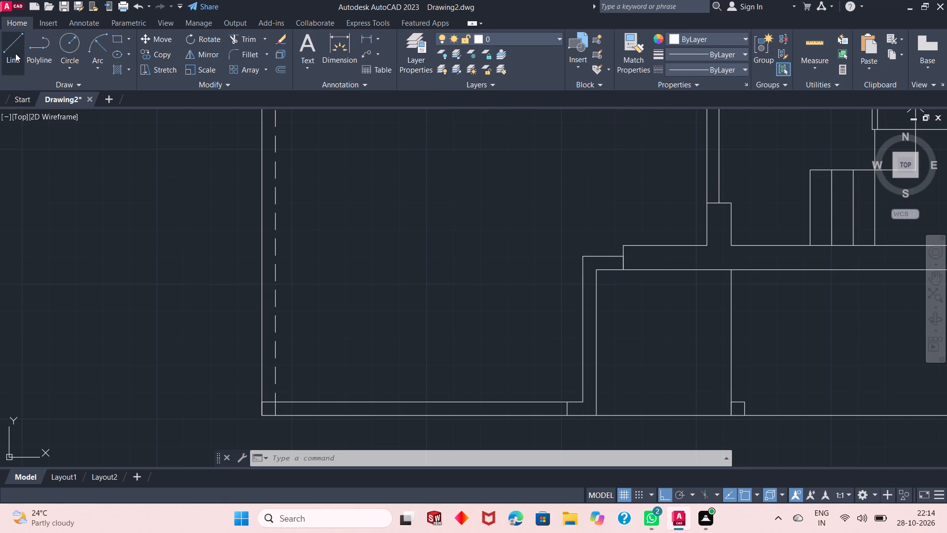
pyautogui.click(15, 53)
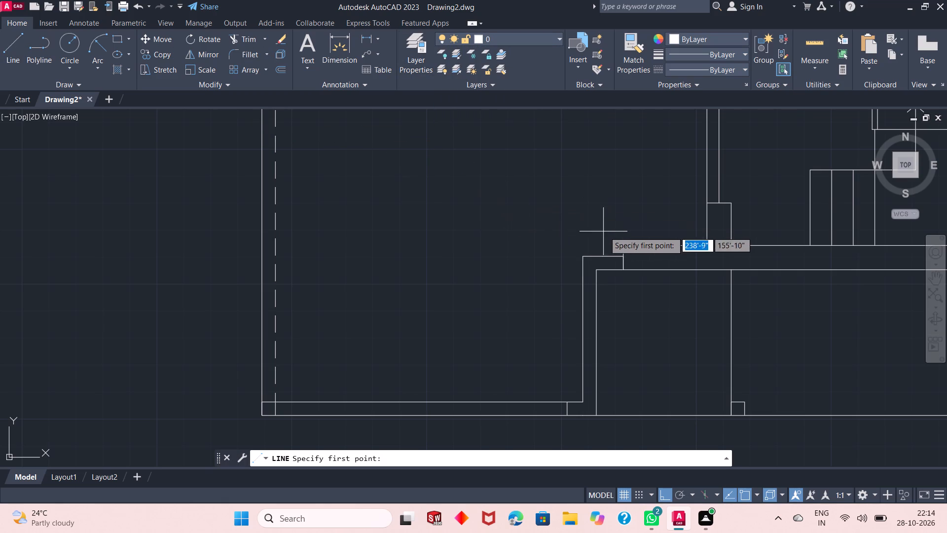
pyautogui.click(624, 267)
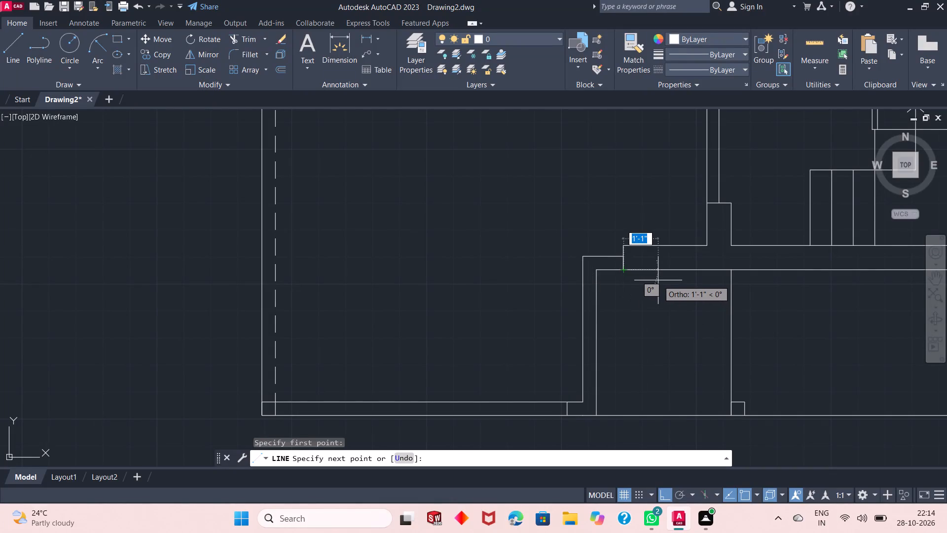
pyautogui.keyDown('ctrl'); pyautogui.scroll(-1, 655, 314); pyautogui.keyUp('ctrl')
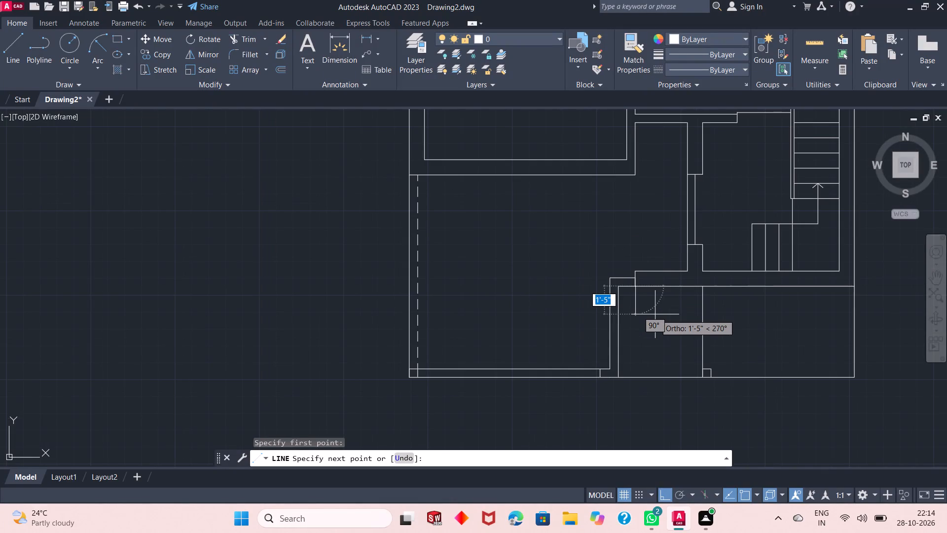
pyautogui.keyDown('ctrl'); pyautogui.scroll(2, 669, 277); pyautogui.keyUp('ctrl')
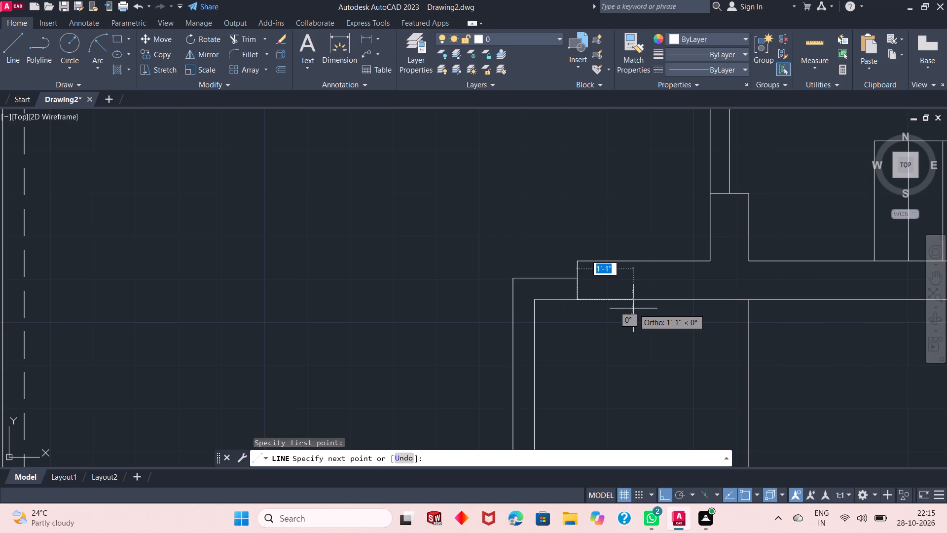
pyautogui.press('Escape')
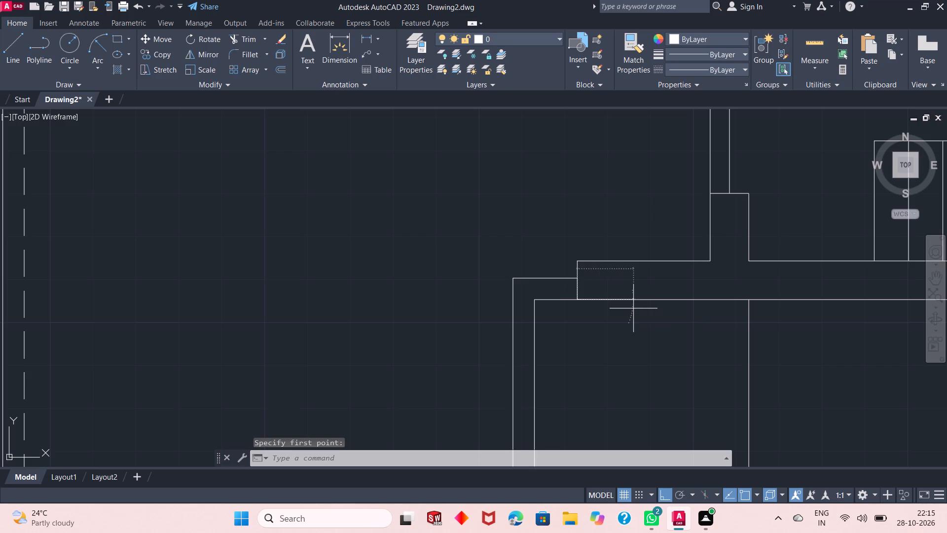
# Draw a 9" vertical line across the wall below the window, extending the wall's left face down to the lower wall line.
pyautogui.write('l')
pyautogui.press('space')
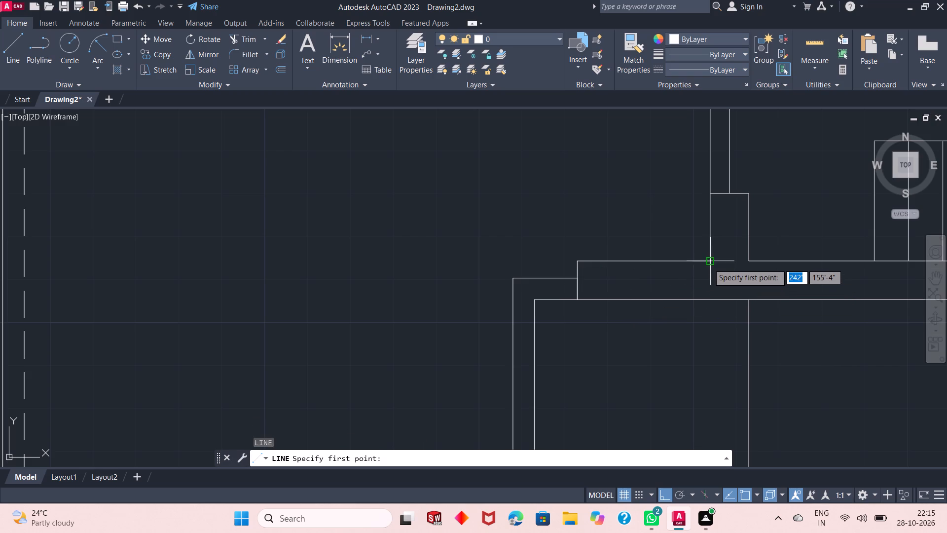
pyautogui.click(708, 263)
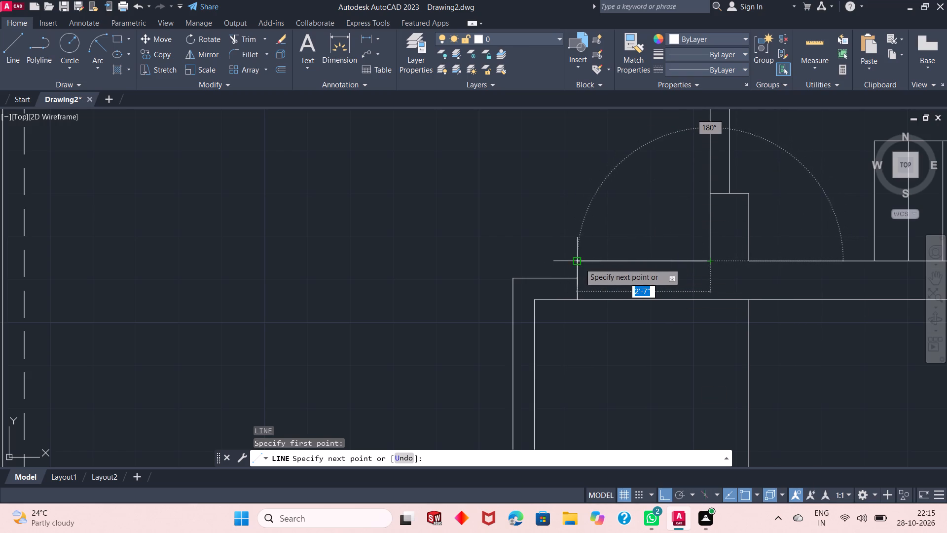
pyautogui.click(709, 298)
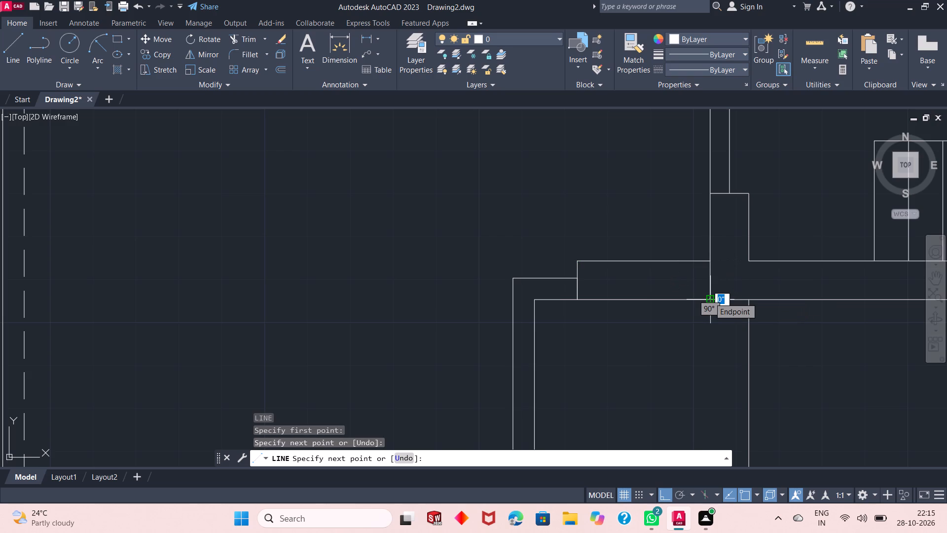
pyautogui.press('Return')
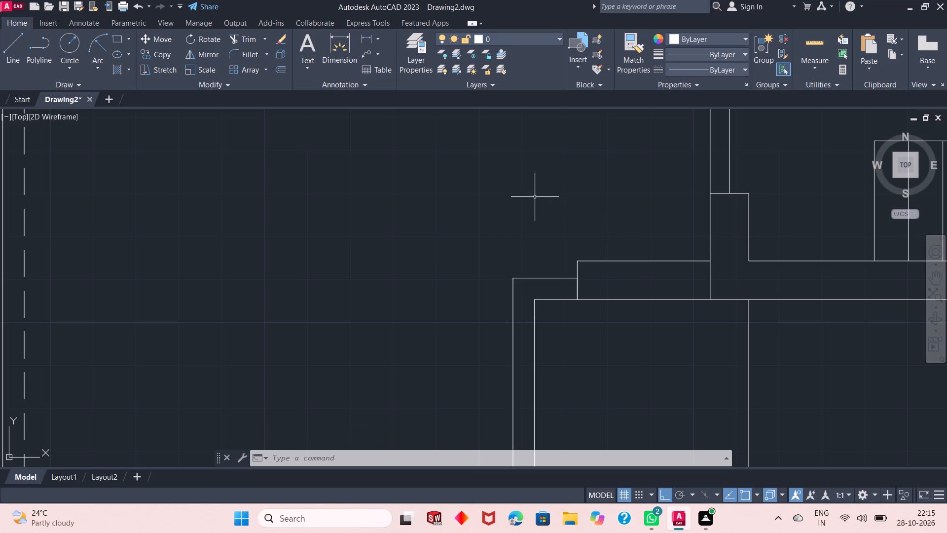
# Trim both wall lines between the short wall return and the new wall end, plus the stub above the return's corner, to open the doorway.
pyautogui.click(245, 46)
pyautogui.click(245, 44)
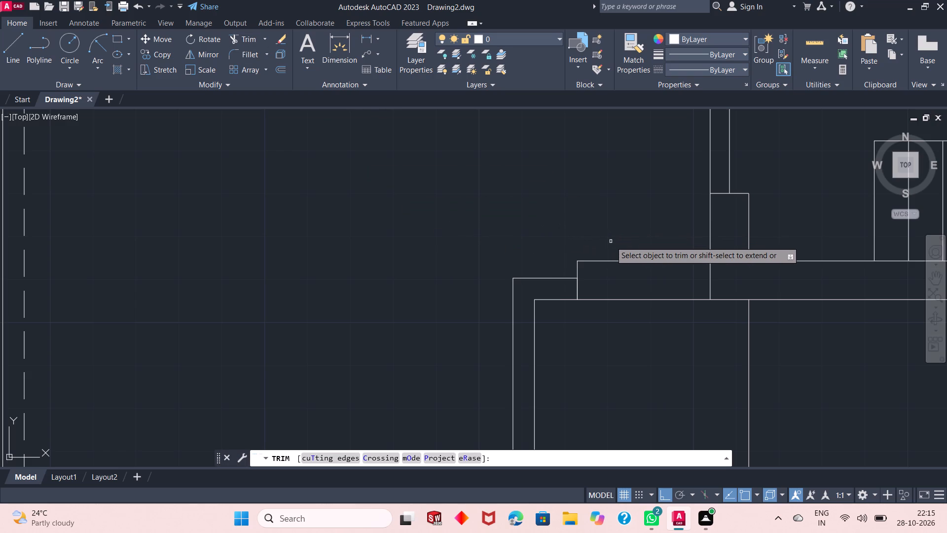
pyautogui.keyDown('ctrl'); pyautogui.scroll(-2, 609, 311); pyautogui.keyUp('ctrl')
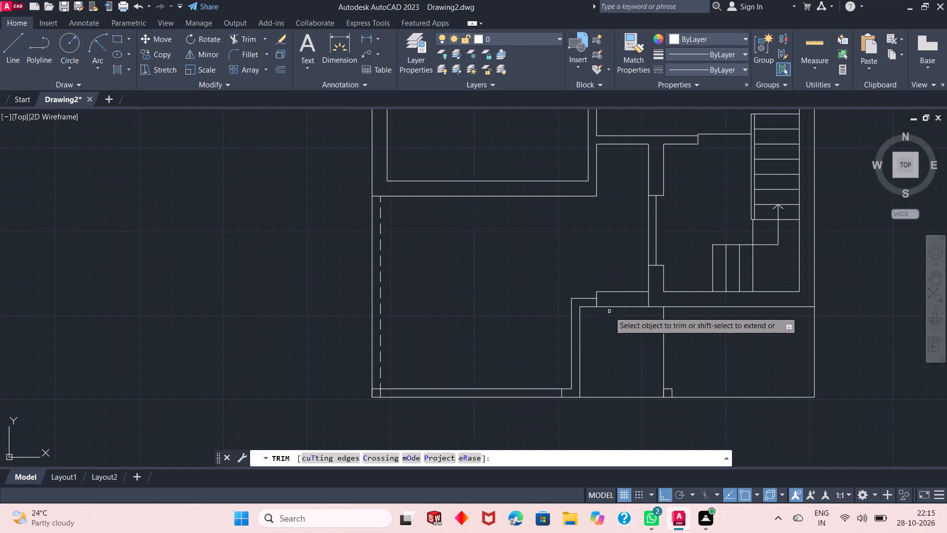
pyautogui.click(629, 280)
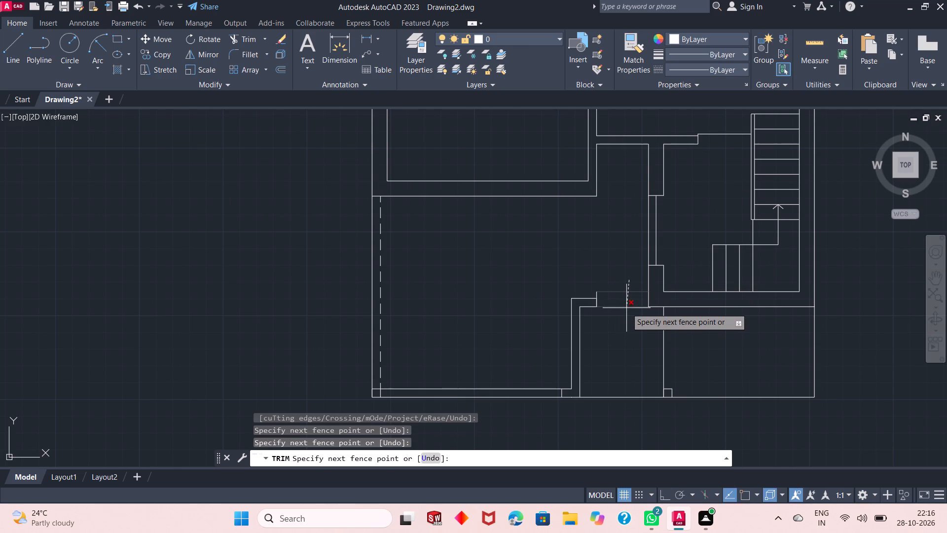
pyautogui.click(626, 308)
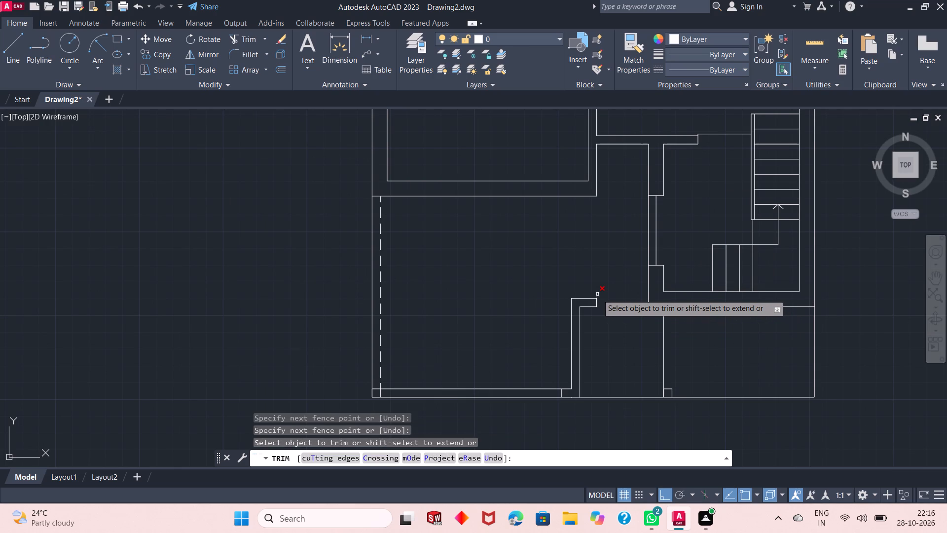
pyautogui.click(597, 294)
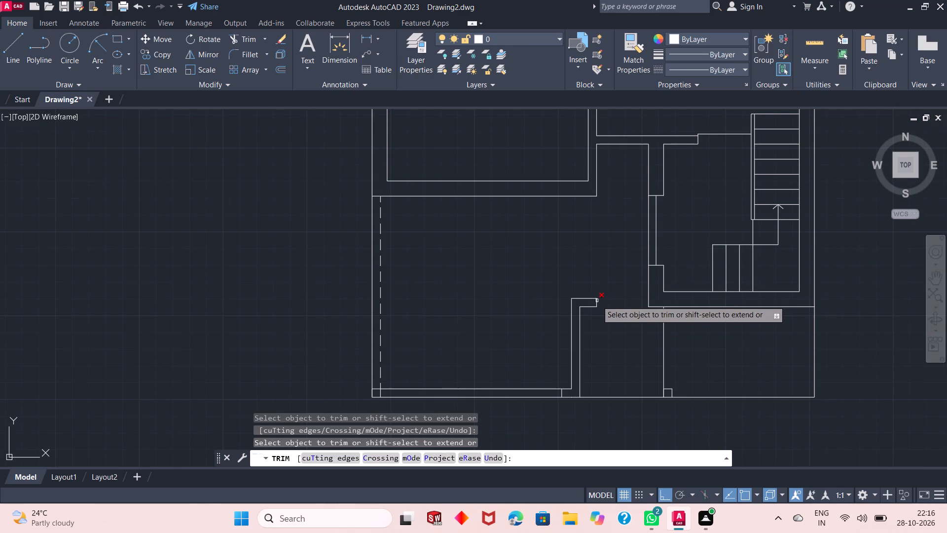
pyautogui.click(596, 303)
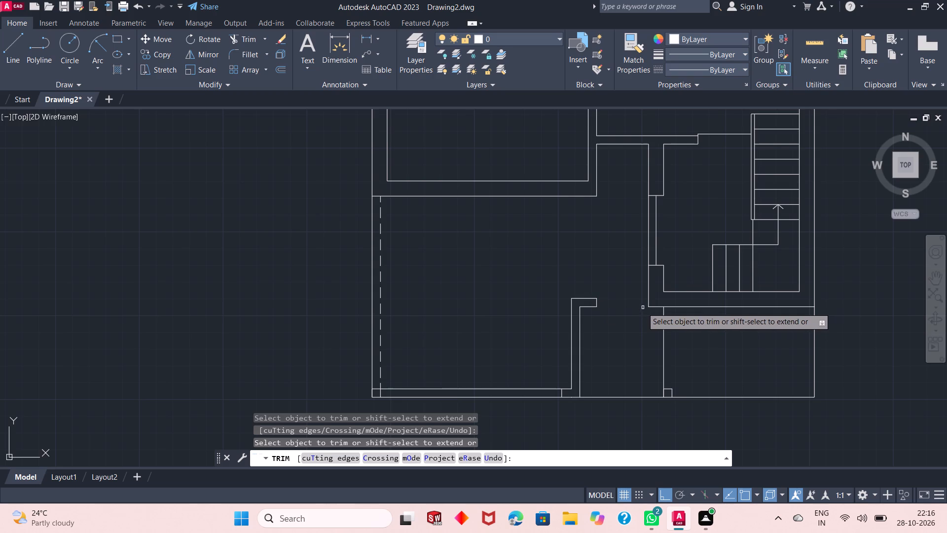
pyautogui.press('space')
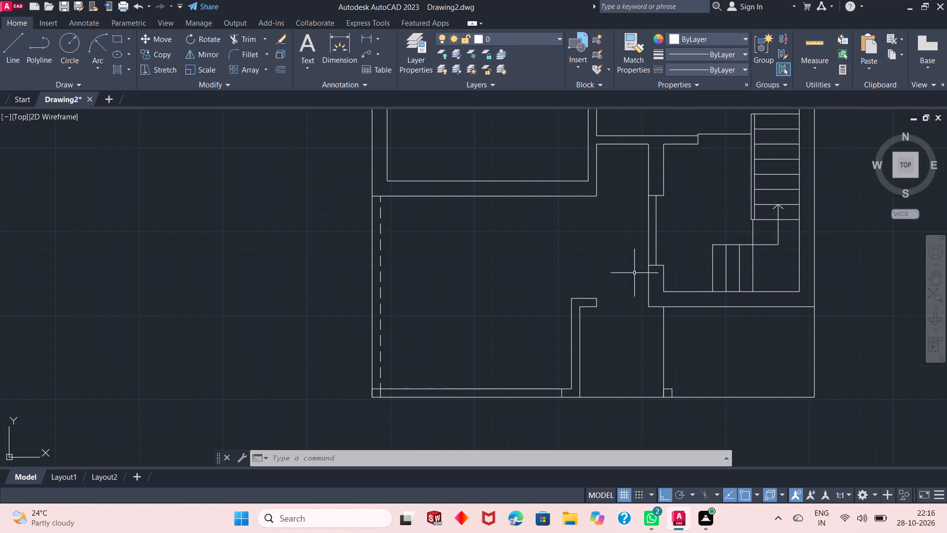
# Draw a horizontal line about 2'-7" long across the doorway, from the left jamb's upper corner to the right wall face.
pyautogui.keyDown('ctrl'); pyautogui.scroll(2, 638, 306); pyautogui.keyUp('ctrl')
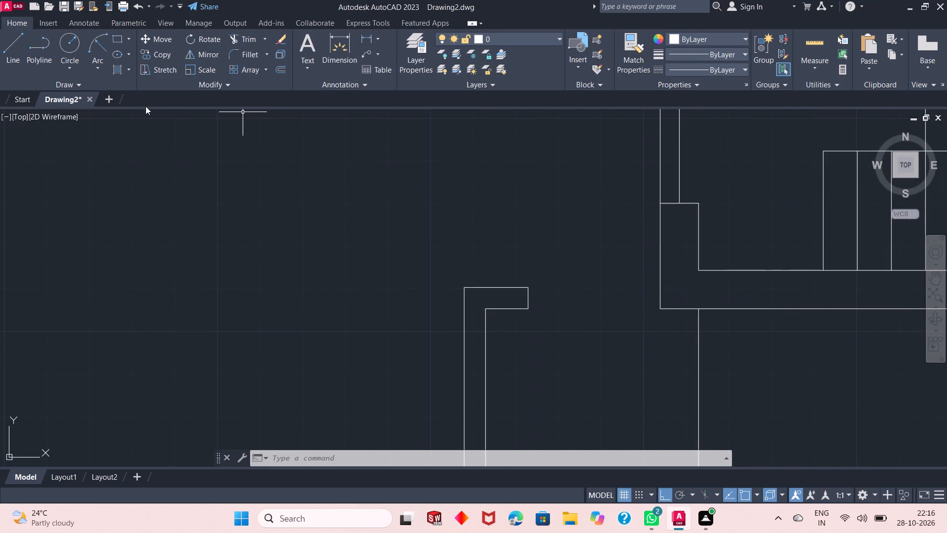
pyautogui.click(23, 53)
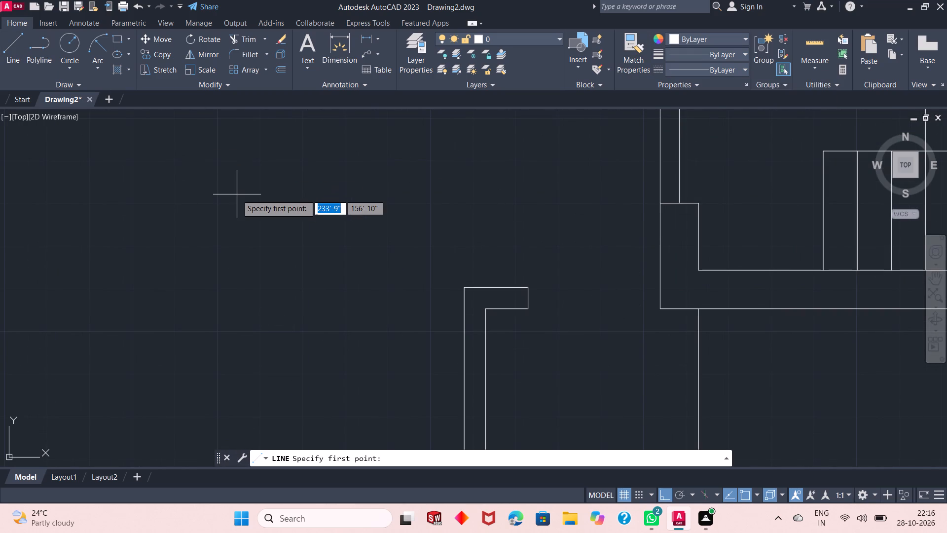
pyautogui.click(528, 287)
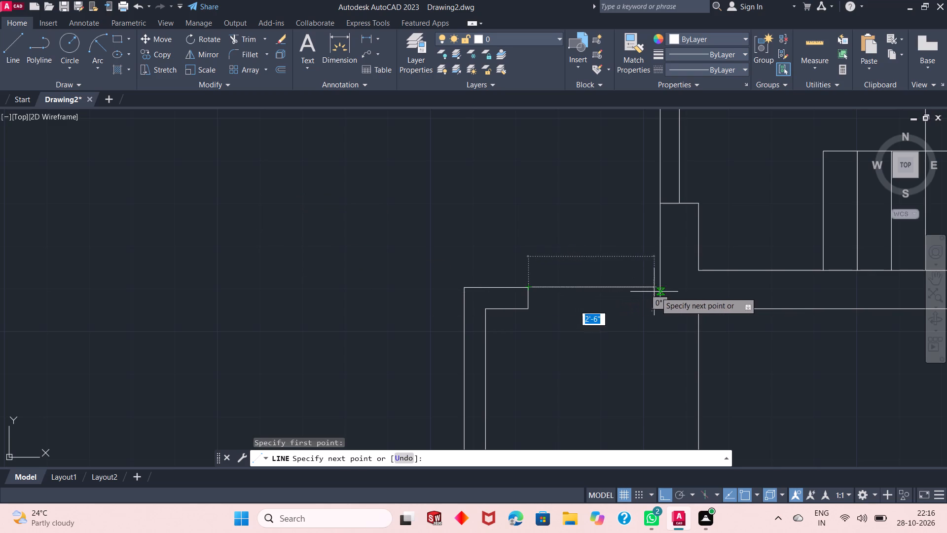
pyautogui.keyDown('ctrl'); pyautogui.scroll(3, 659, 291); pyautogui.keyUp('ctrl')
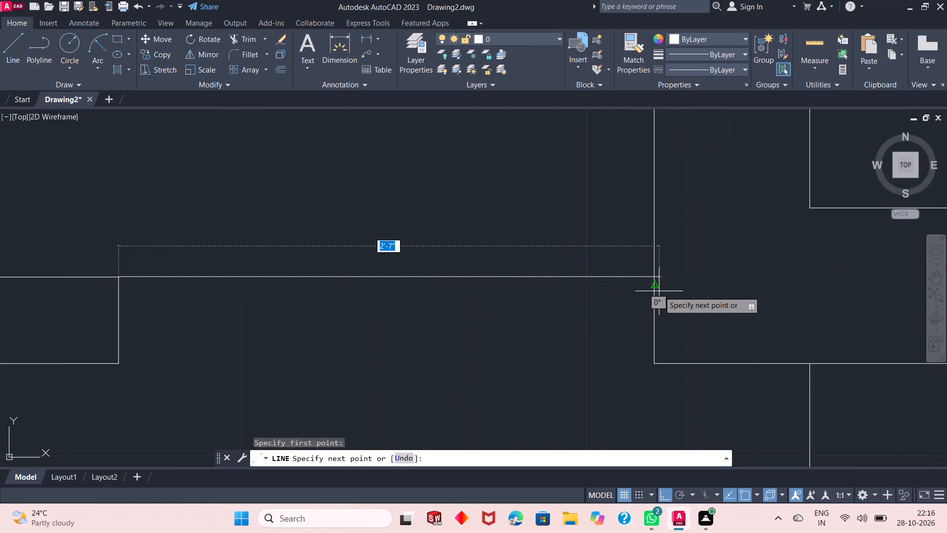
pyautogui.click(656, 276)
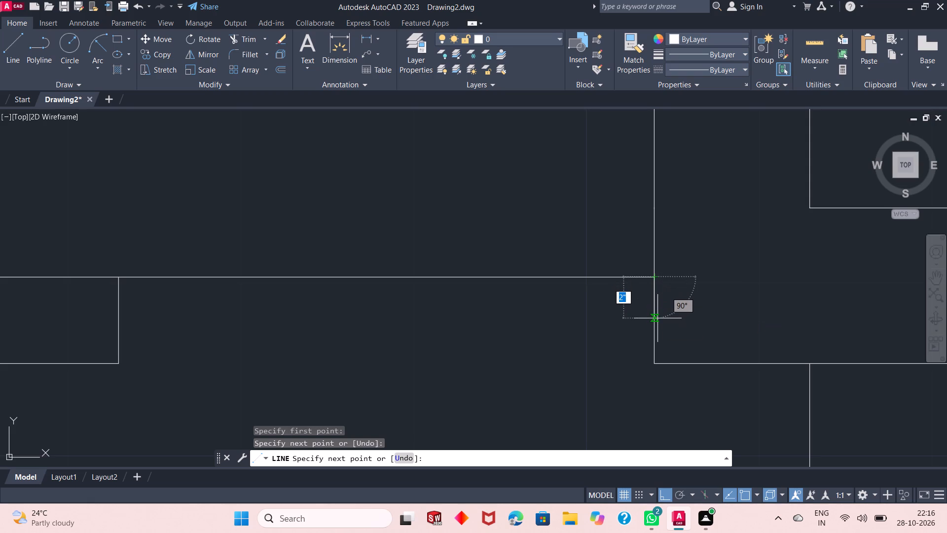
# Continue the line 3" down the right wall face, 2" left and back up to the horizontal line to outline a door stop.
pyautogui.press('3')
pyautogui.hotkey('shift', '"')
pyautogui.press('Return')
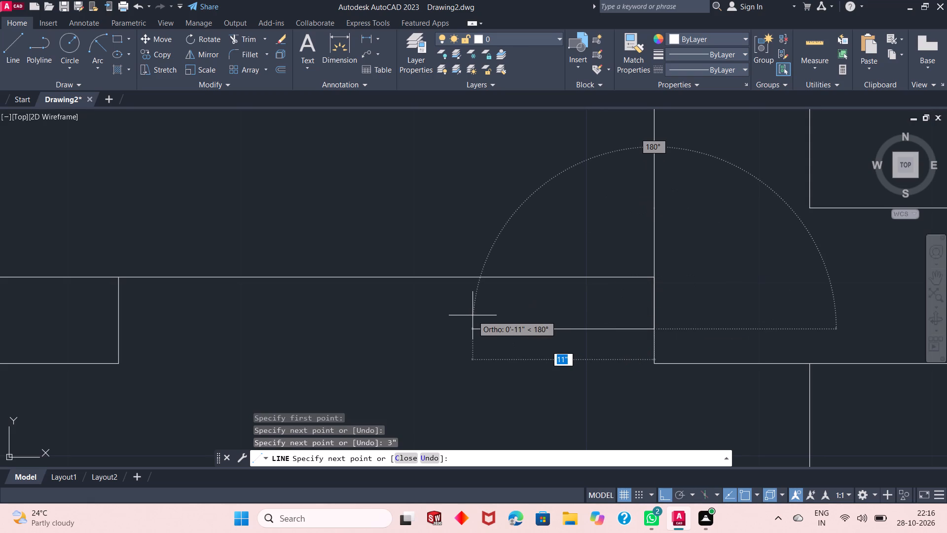
pyautogui.write('3"')
pyautogui.press('Return')
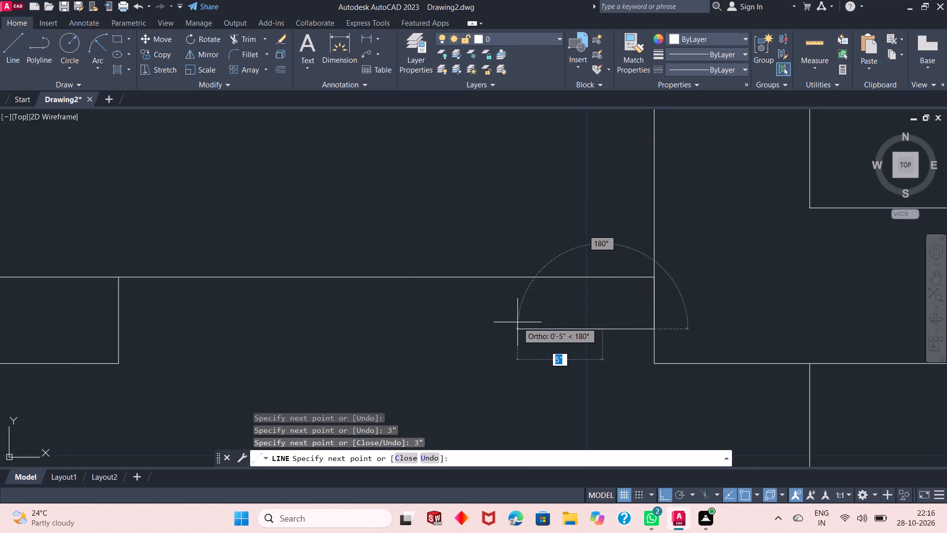
pyautogui.hotkey('ctrl', 'z')
pyautogui.write('2"')
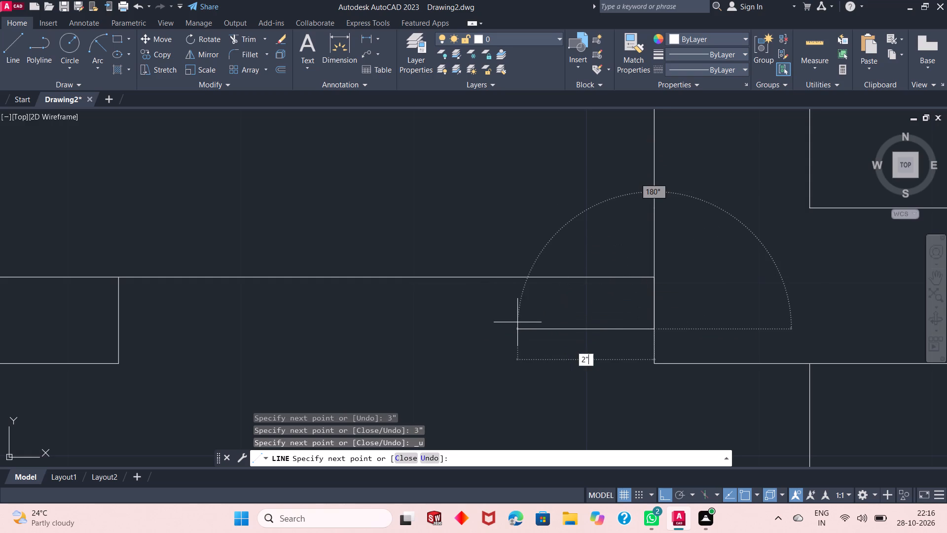
pyautogui.press('Return')
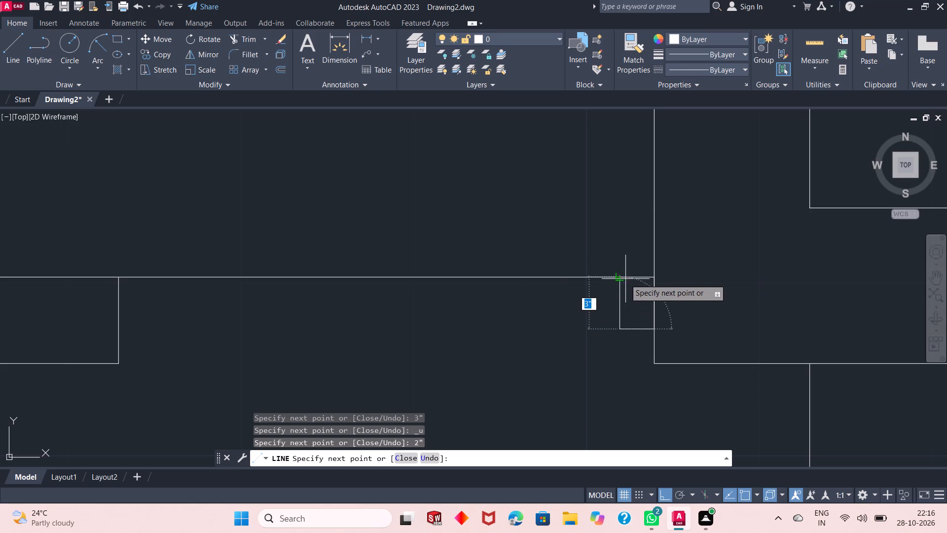
pyautogui.click(621, 278)
pyautogui.keyDown('ctrl'); pyautogui.scroll(-2, 621, 278); pyautogui.keyUp('ctrl')
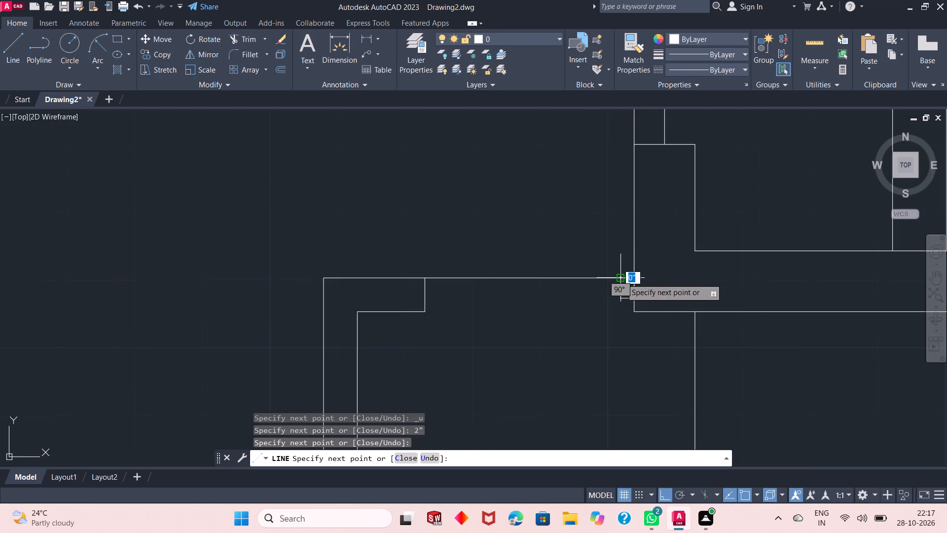
pyautogui.press('Return')
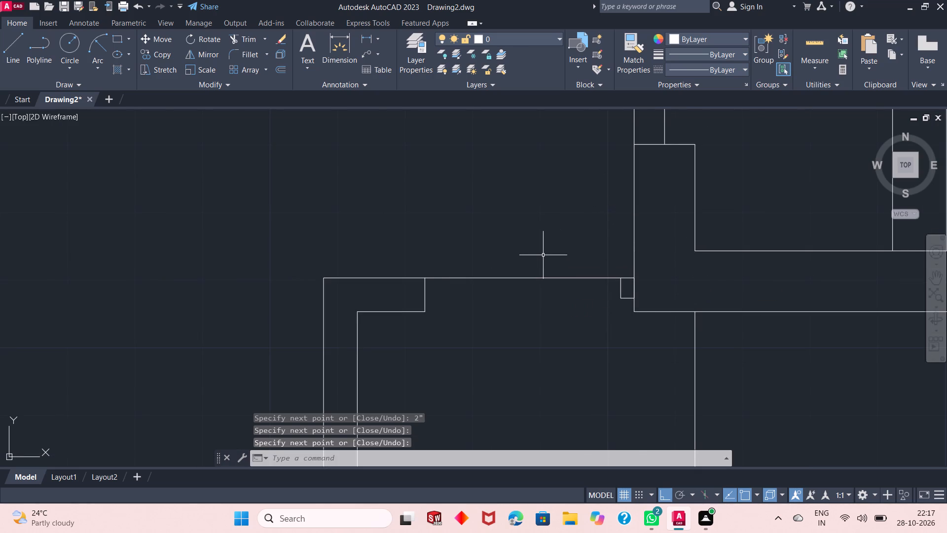
# Trim the horizontal line across the doorway between the left jamb and the 2" by 3" door stop.
pyautogui.keyDown('ctrl'); pyautogui.scroll(-2, 543, 255); pyautogui.keyUp('ctrl')
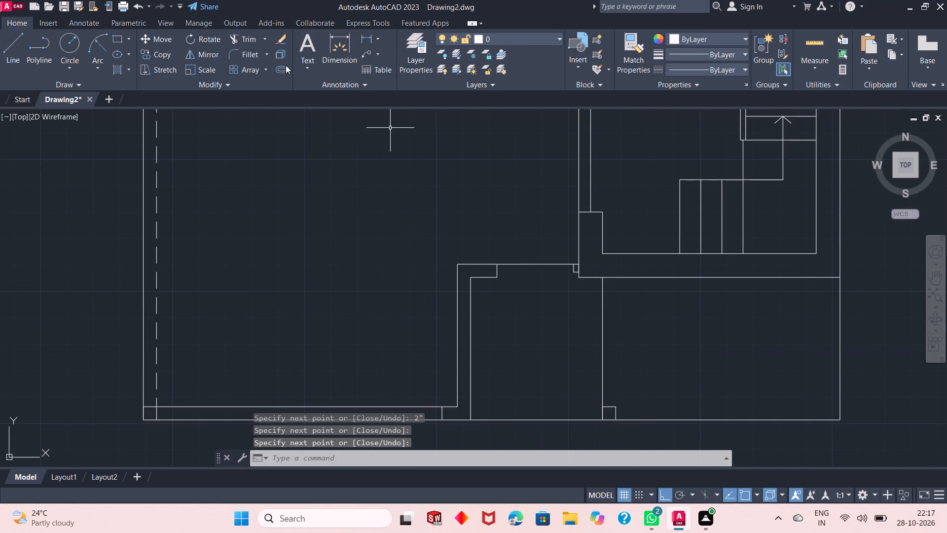
pyautogui.click(251, 39)
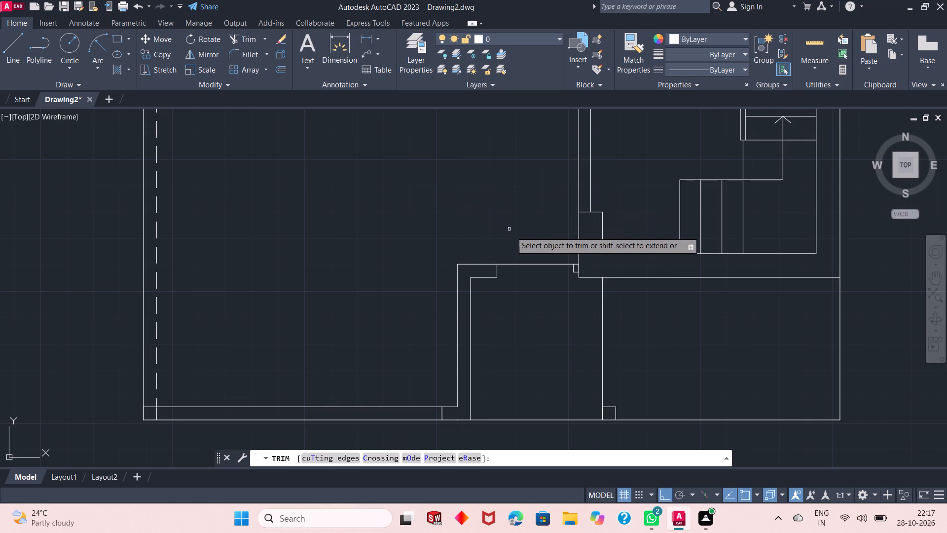
pyautogui.click(519, 240)
pyautogui.click(551, 338)
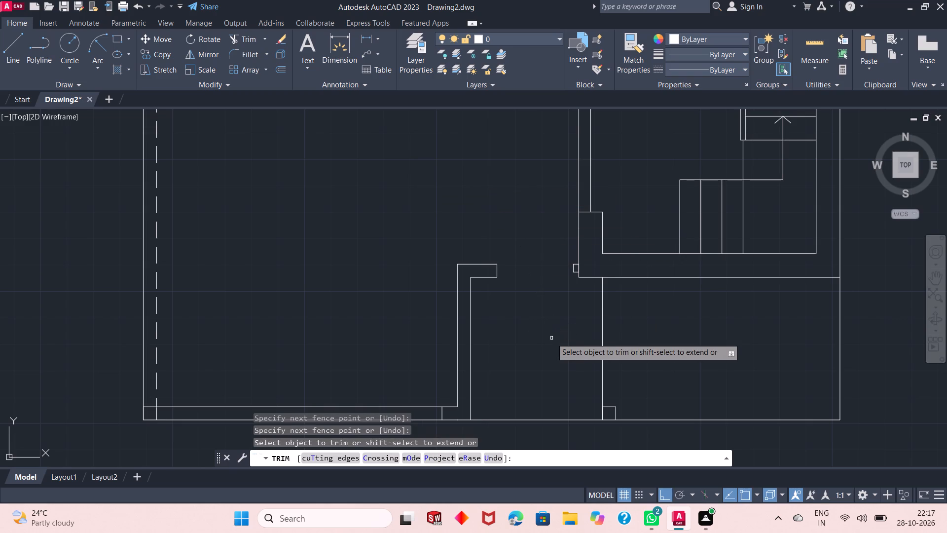
pyautogui.press('Return')
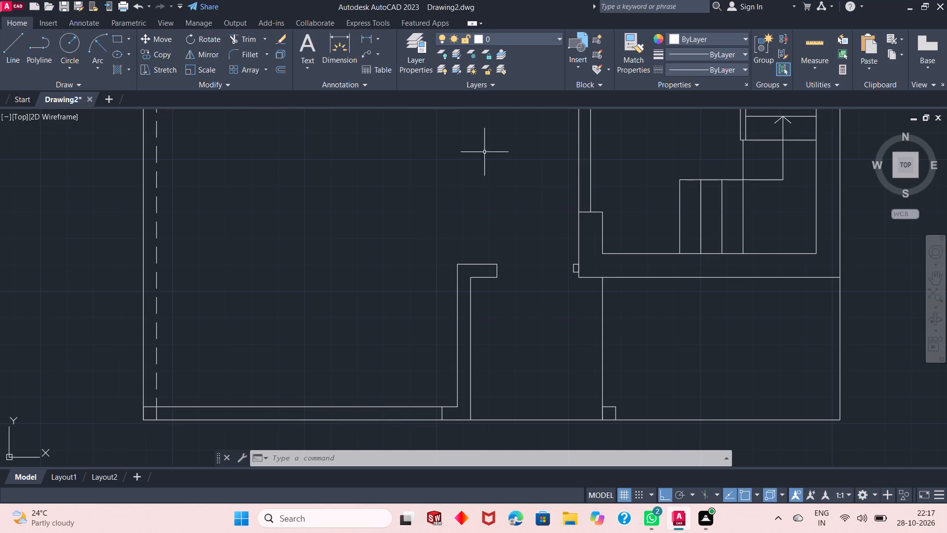
# On Layer1, draw a door leaf outline 1" wide and 2'5" long, rising from the upper corner of the doorway's left jamb.
pyautogui.click(511, 35)
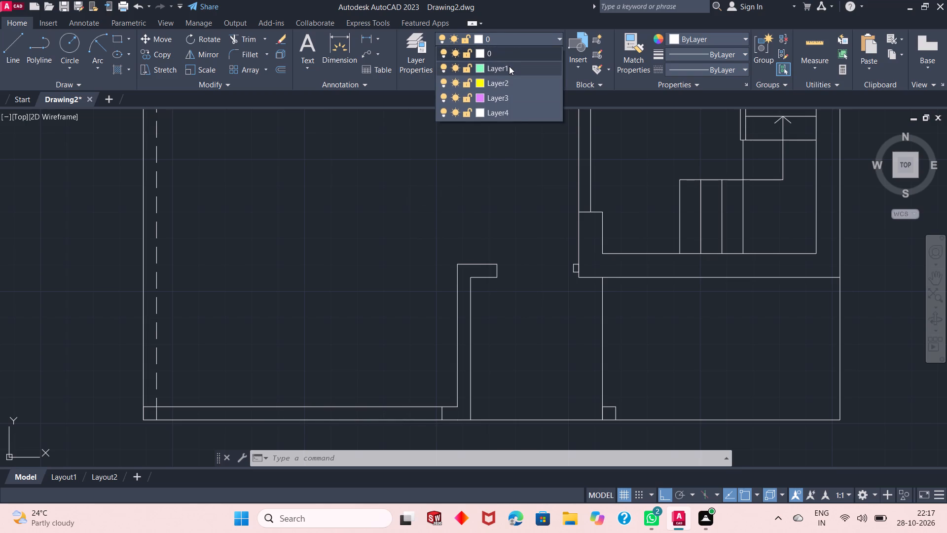
pyautogui.click(509, 66)
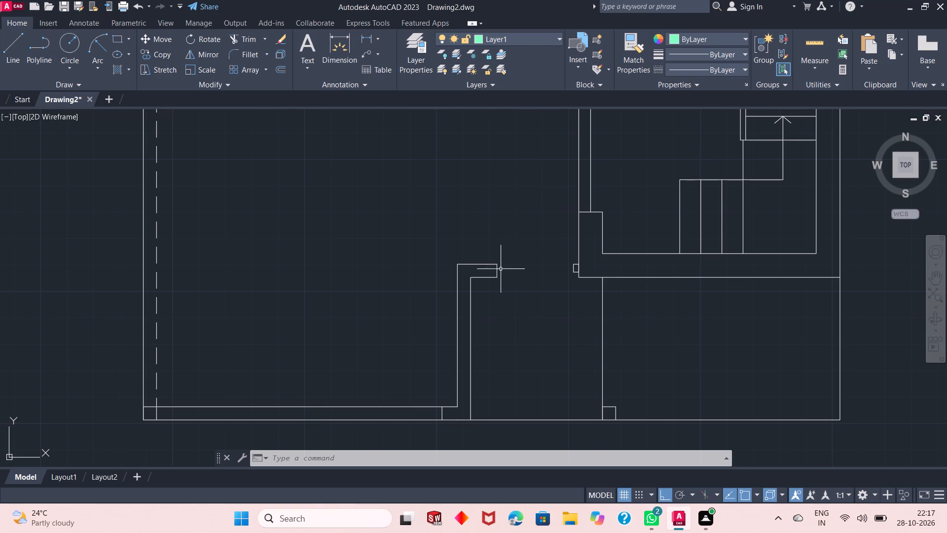
pyautogui.click(16, 54)
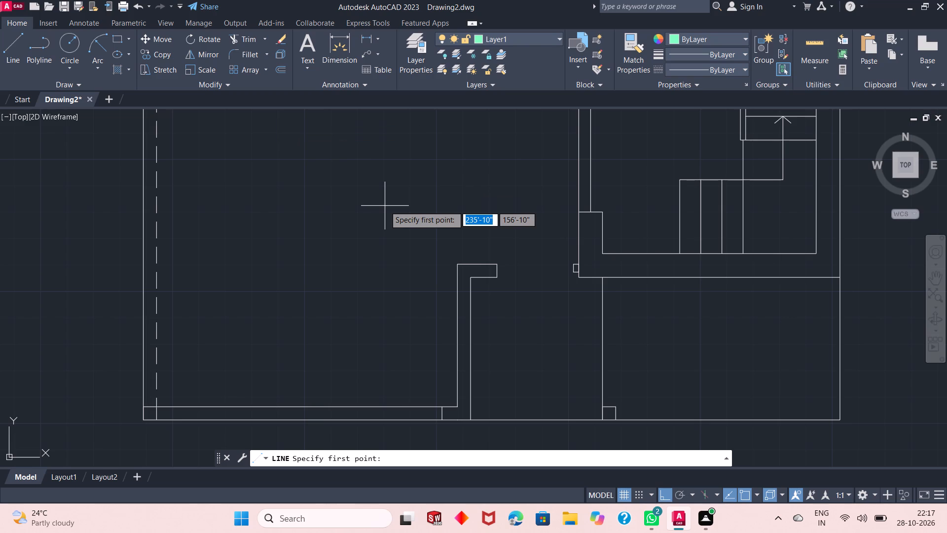
pyautogui.click(500, 263)
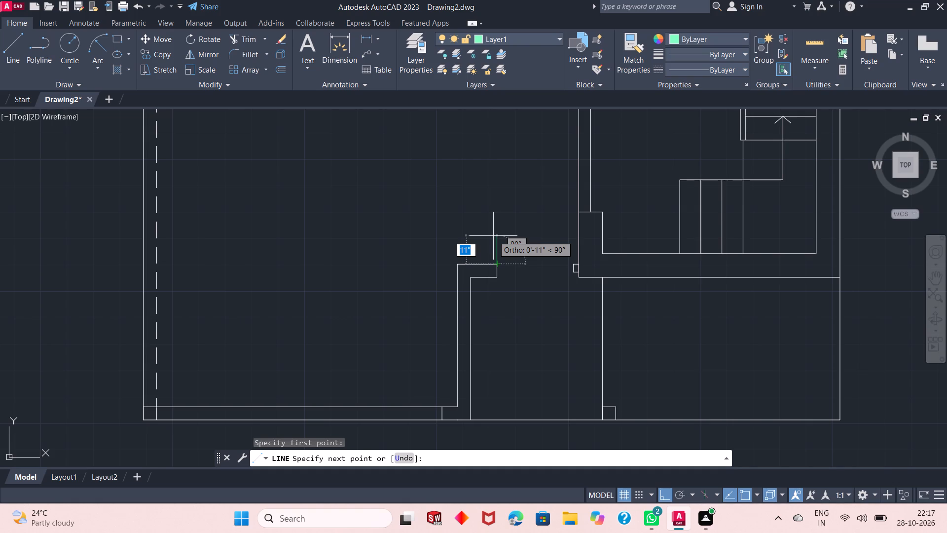
pyautogui.write('1"')
pyautogui.press('Return')
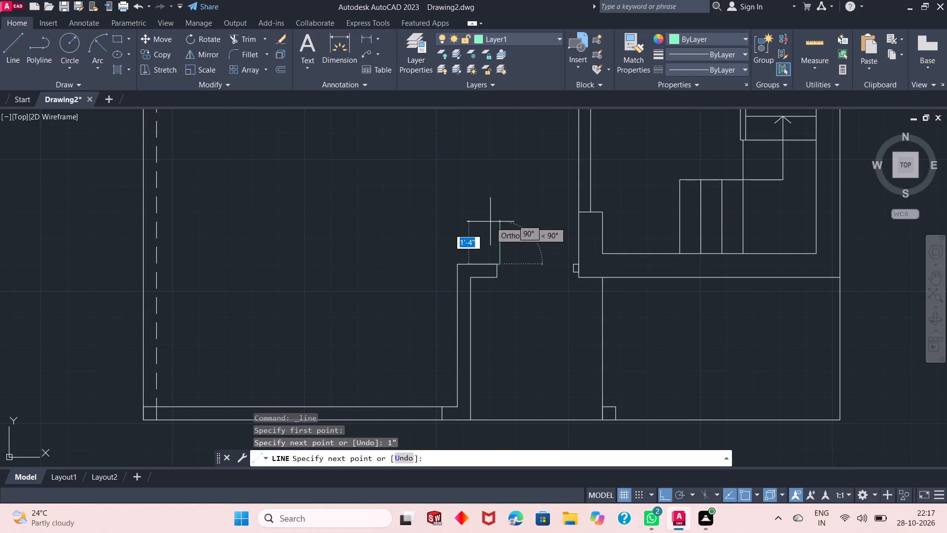
pyautogui.hotkey('ctrl', 'z')
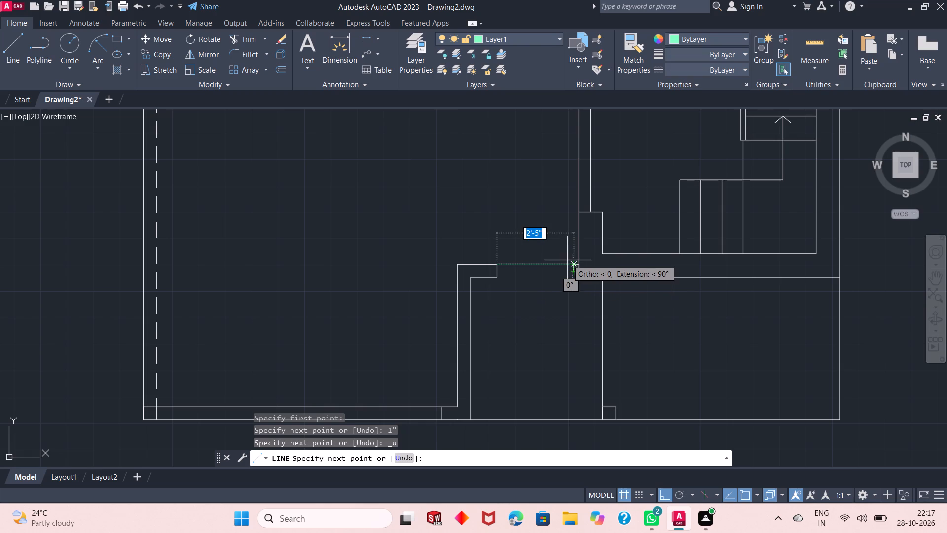
pyautogui.write('2\'5"')
pyautogui.press('Return')
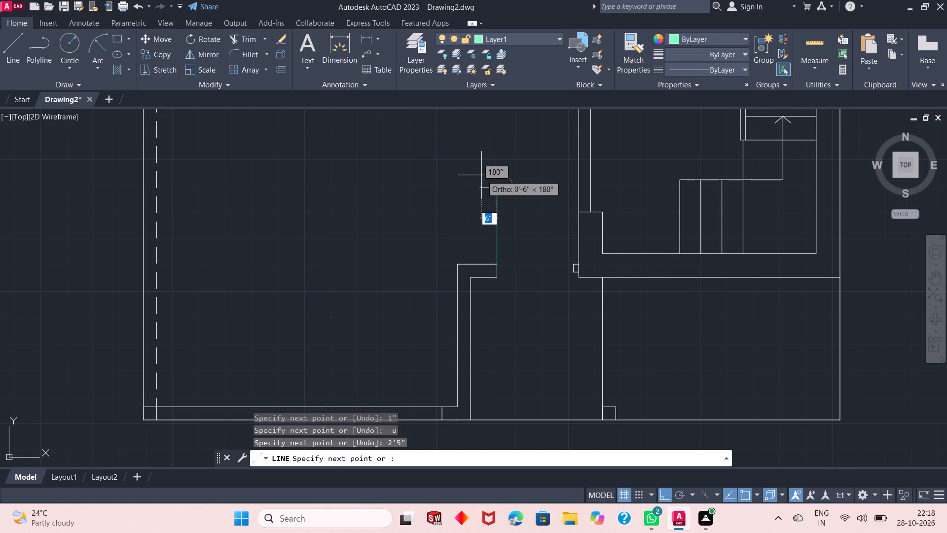
pyautogui.write('1"')
pyautogui.press('Return')
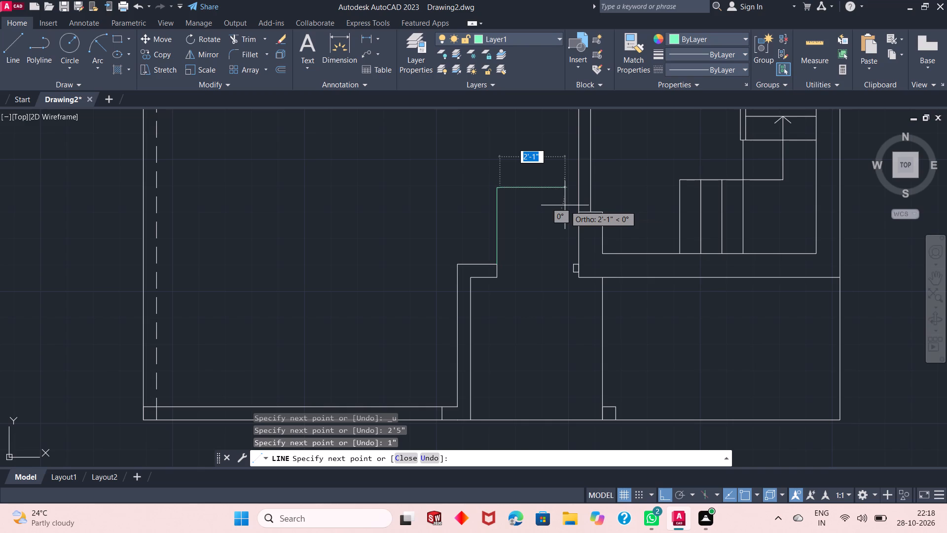
pyautogui.write('2\'5"')
pyautogui.press('Return')
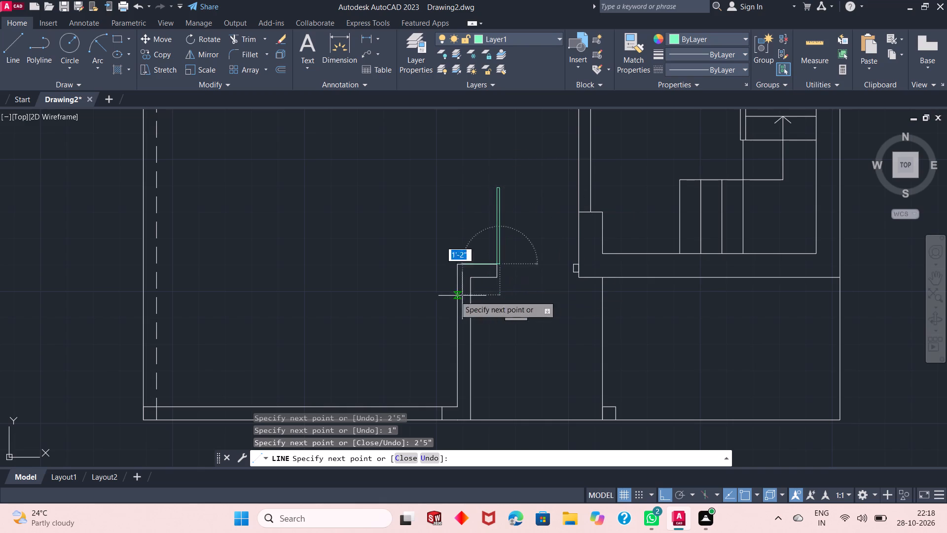
pyautogui.write('1"')
pyautogui.press('Return')
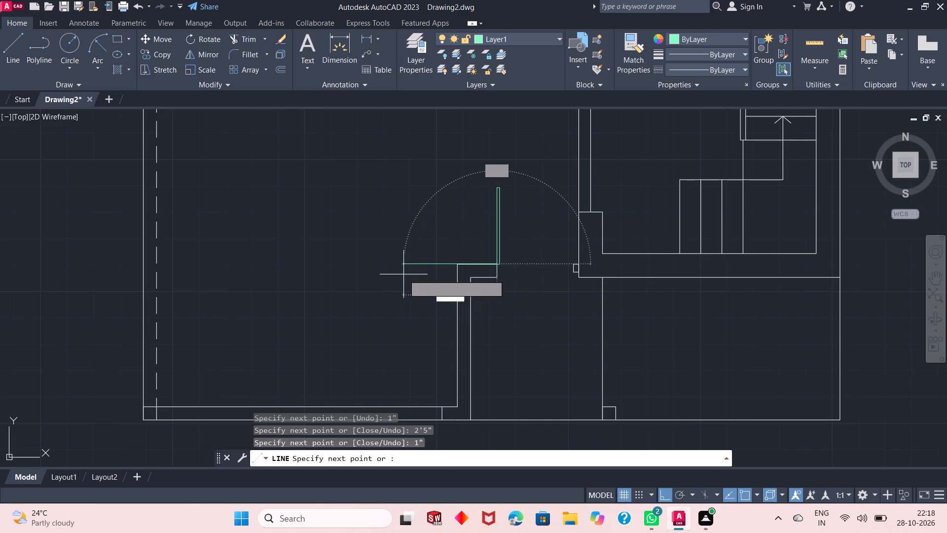
pyautogui.press('Return')
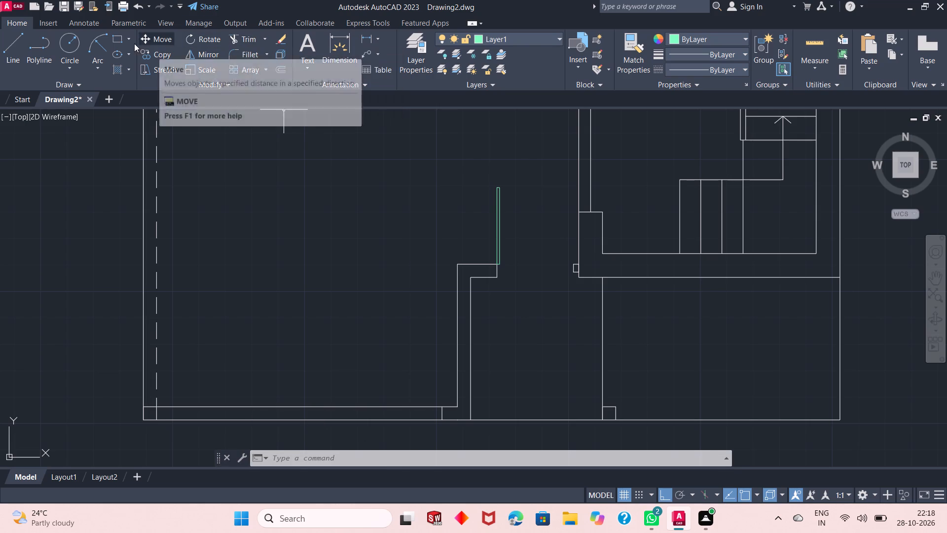
# Draw the door's swing arc with a 2'5" radius from the door stop to the top of the leaf.
pyautogui.click(98, 41)
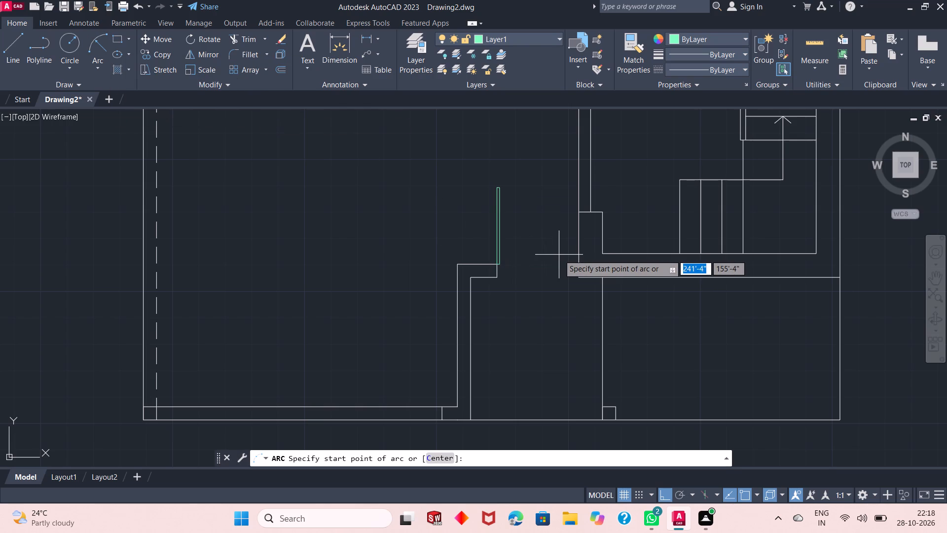
pyautogui.click(573, 270)
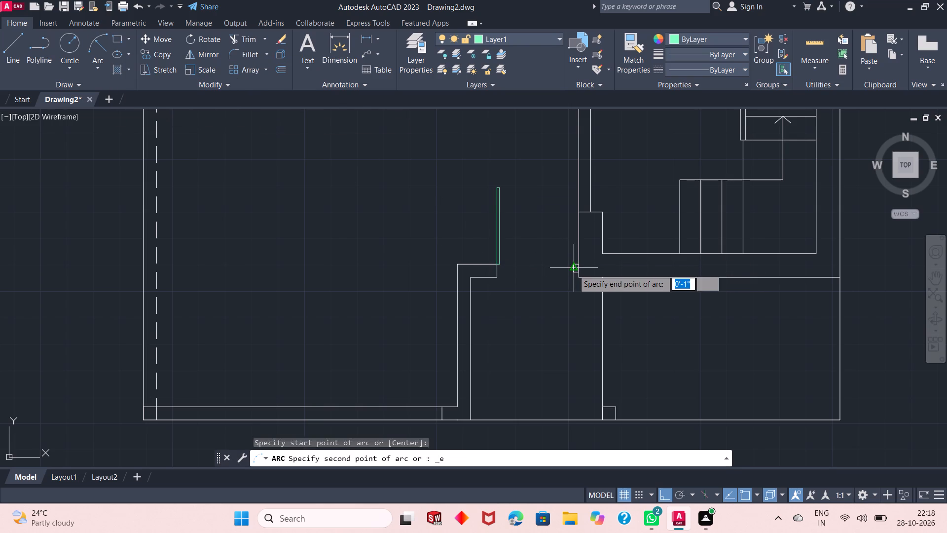
pyautogui.click(504, 190)
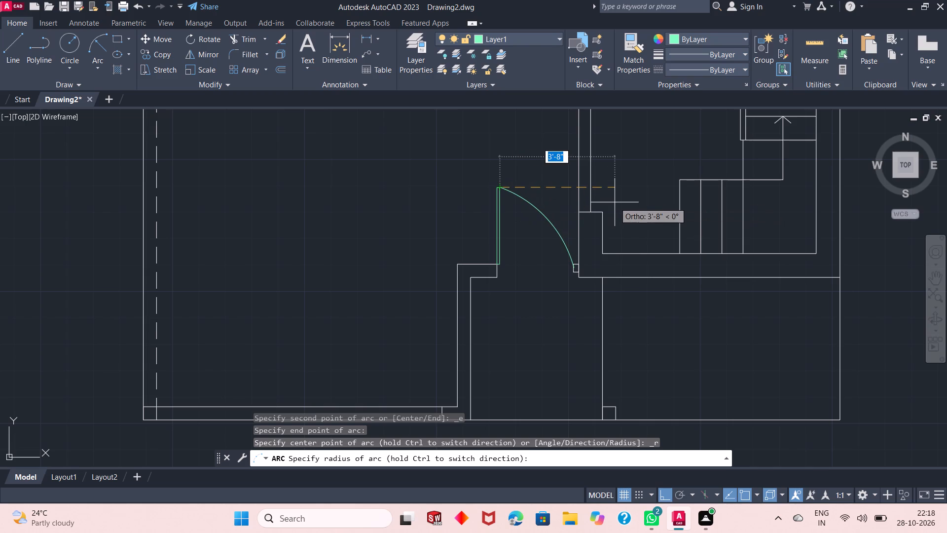
pyautogui.write('2\'5"')
pyautogui.press('Return')
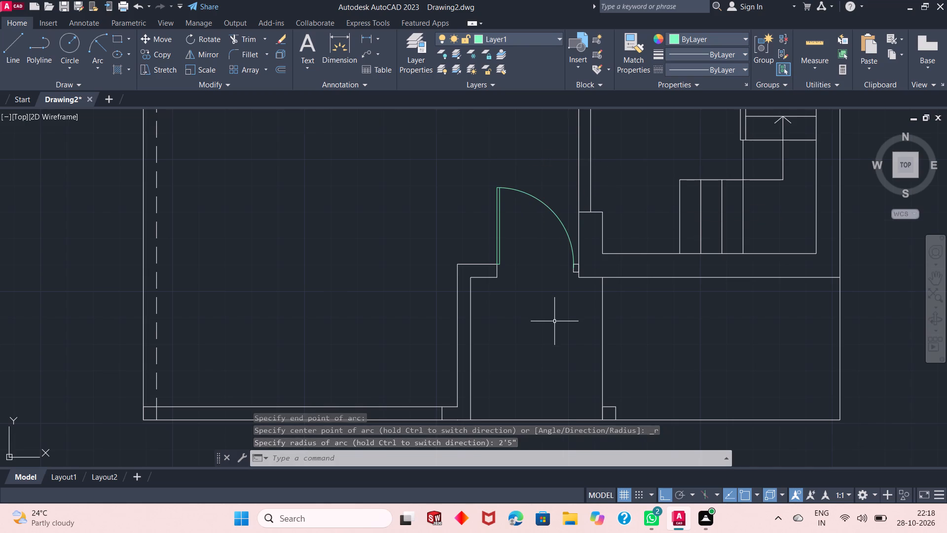
# Make Layer3 the current layer.
pyautogui.keyDown('ctrl'); pyautogui.scroll(-3, 554, 321); pyautogui.keyUp('ctrl')
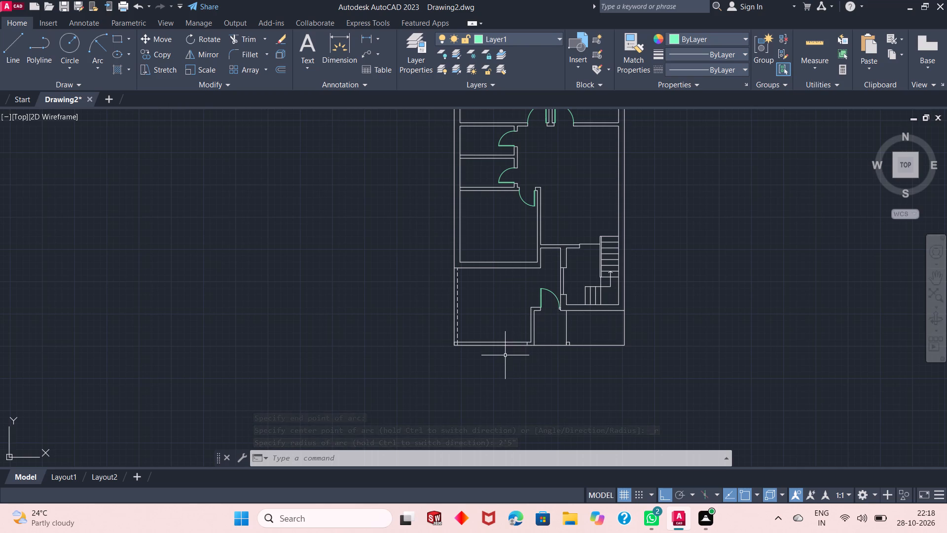
pyautogui.keyDown('ctrl'); pyautogui.scroll(-1, 505, 355); pyautogui.keyUp('ctrl')
pyautogui.keyDown('ctrl'); pyautogui.scroll(2, 536, 234); pyautogui.keyUp('ctrl')
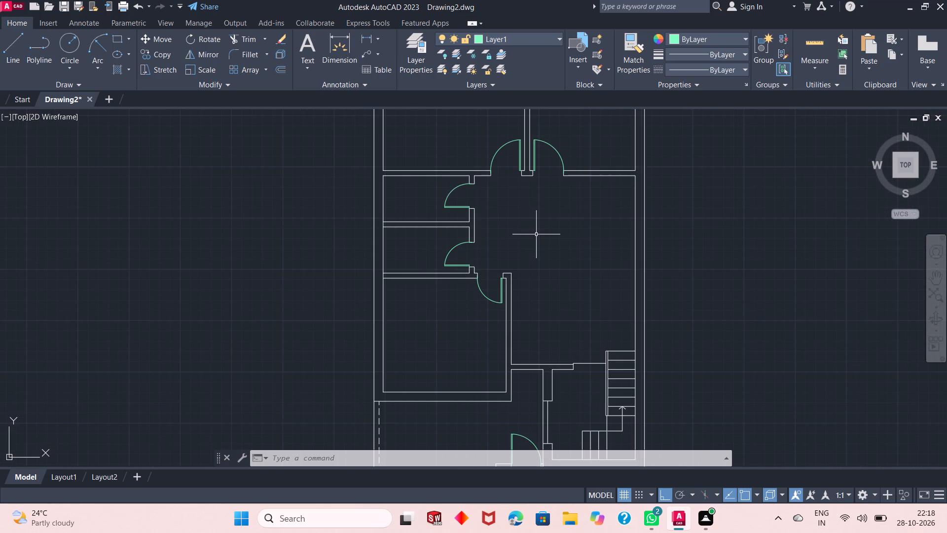
pyautogui.keyDown('ctrl'); pyautogui.scroll(1, 536, 234); pyautogui.keyUp('ctrl')
pyautogui.keyDown('ctrl'); pyautogui.scroll(-2, 536, 234); pyautogui.keyUp('ctrl')
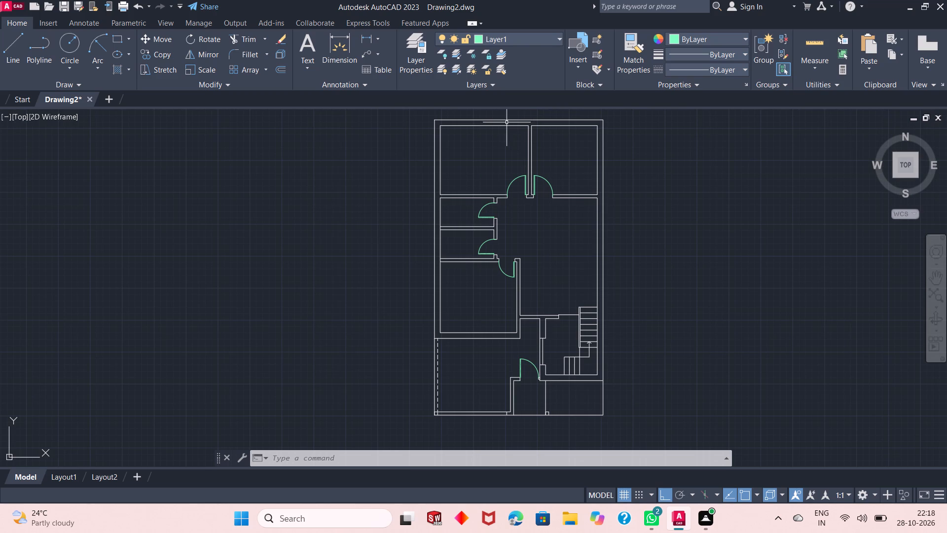
pyautogui.keyDown('ctrl'); pyautogui.scroll(1, 507, 122); pyautogui.keyUp('ctrl')
pyautogui.click(539, 34)
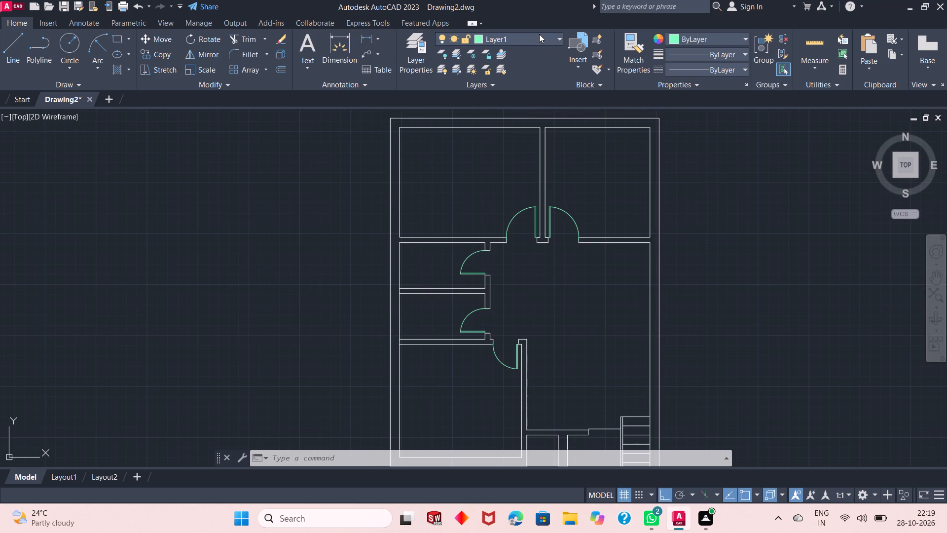
pyautogui.click(516, 95)
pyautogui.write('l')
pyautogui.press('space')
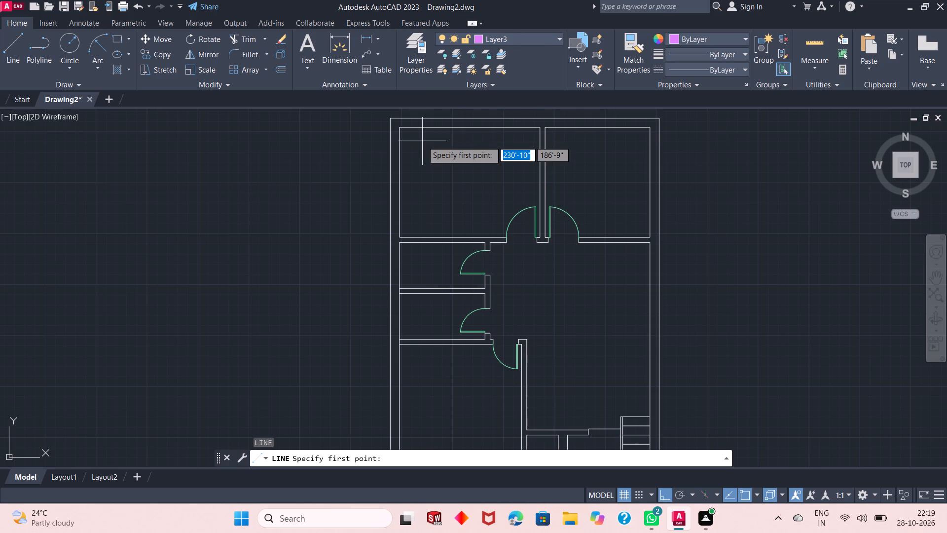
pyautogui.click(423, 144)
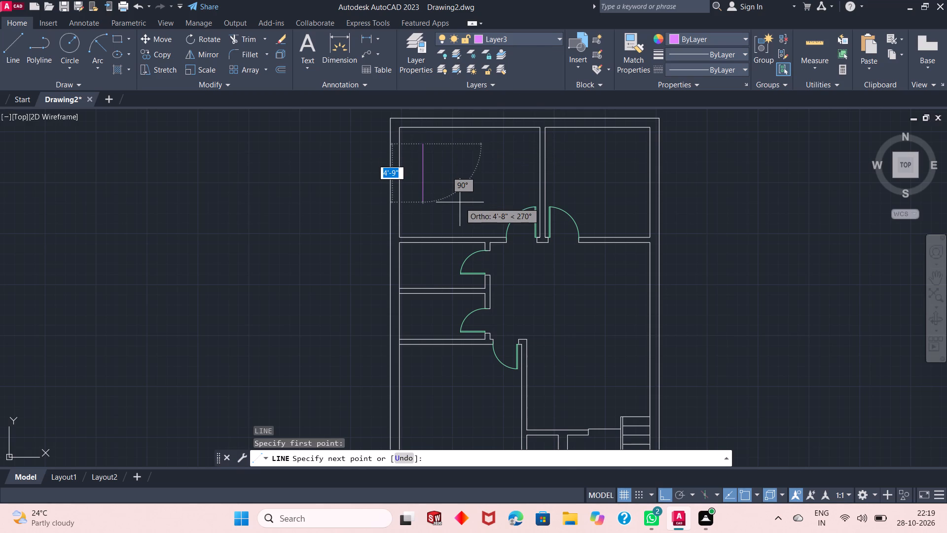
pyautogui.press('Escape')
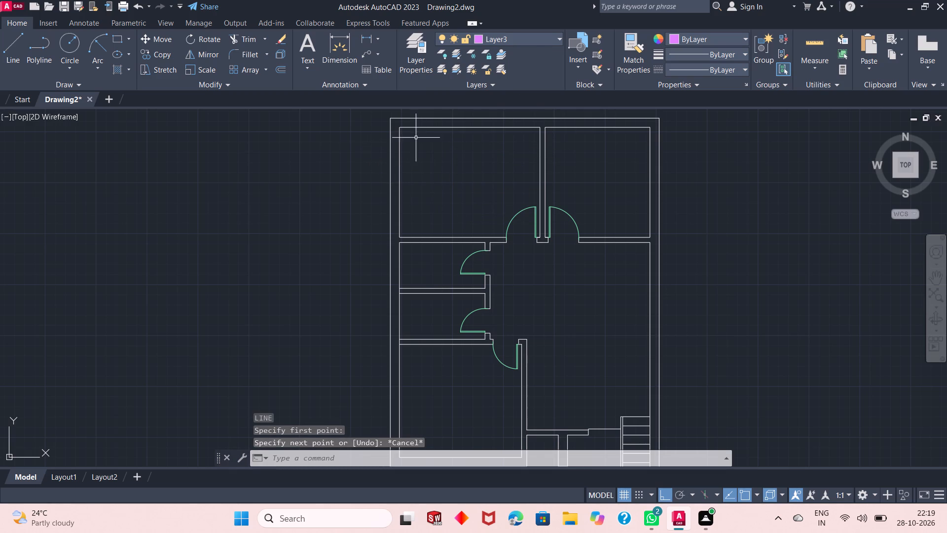
# Draw a bed rectangle about 6'-7" by 4'-10" beside the left wall of the plan's upper-left room.
pyautogui.keyDown('ctrl'); pyautogui.scroll(1, 440, 124); pyautogui.keyUp('ctrl')
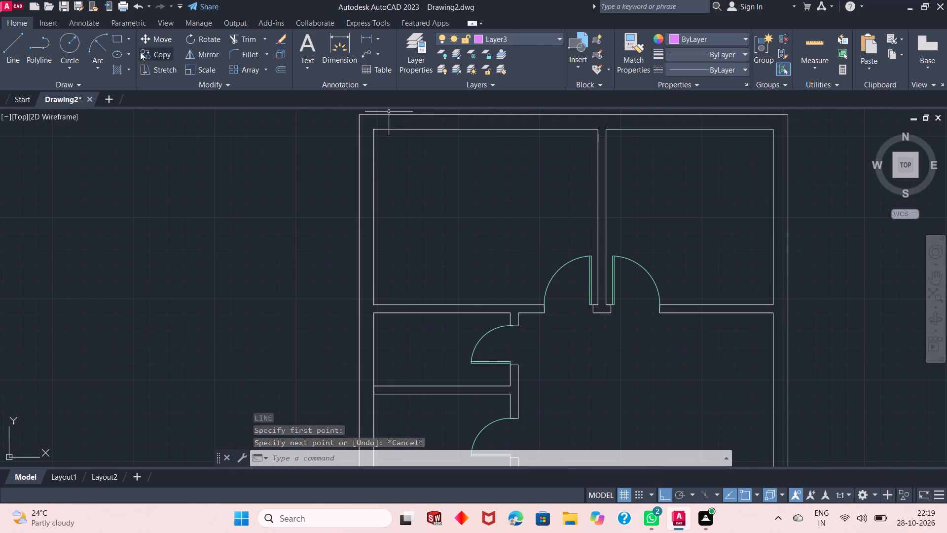
pyautogui.click(117, 38)
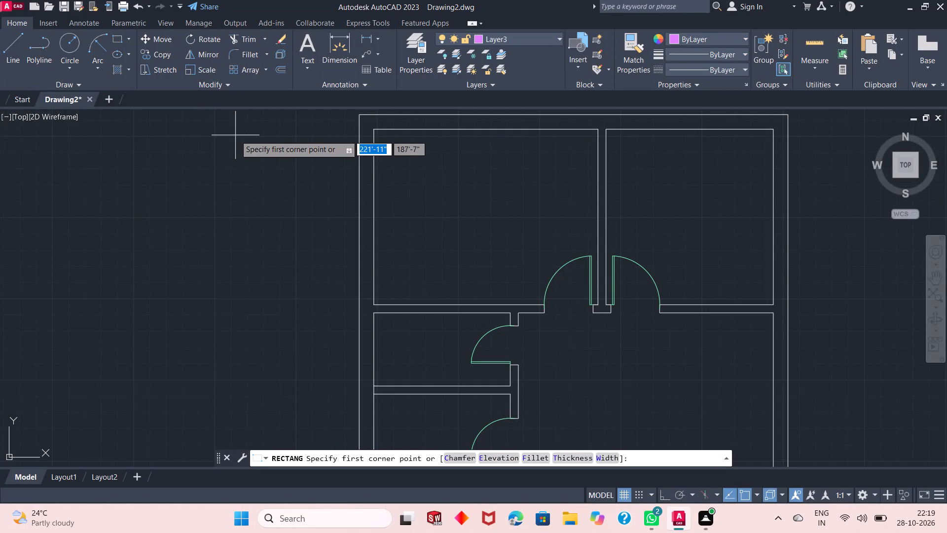
pyautogui.keyDown('ctrl'); pyautogui.scroll(1, 371, 130); pyautogui.keyUp('ctrl')
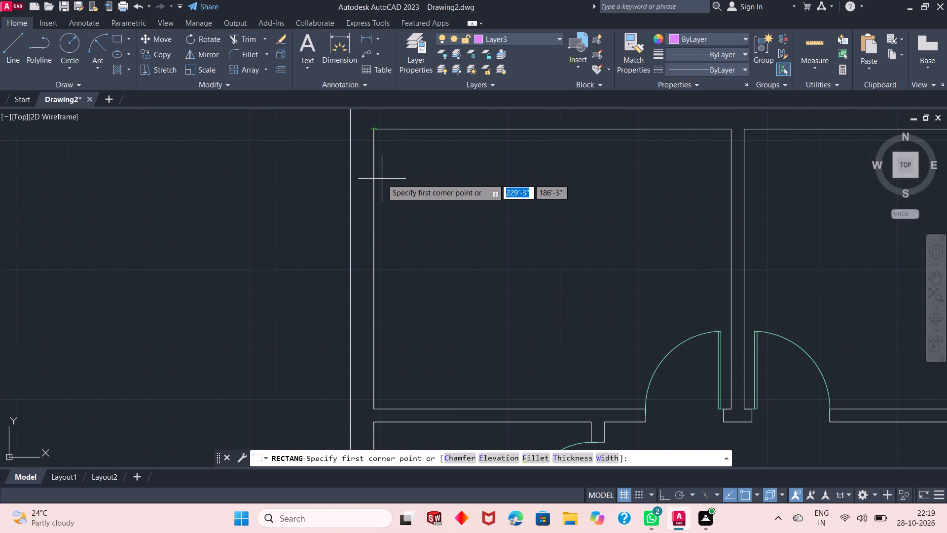
pyautogui.click(382, 179)
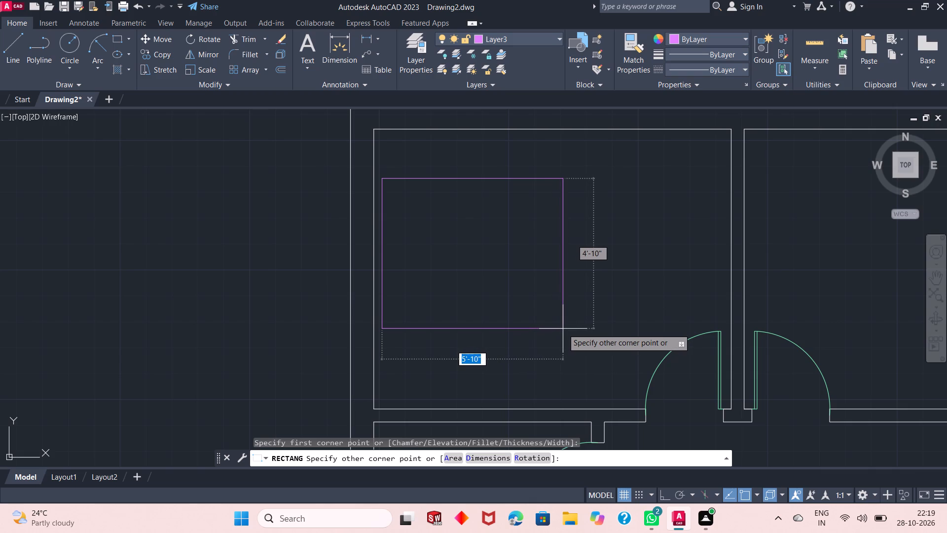
pyautogui.click(590, 330)
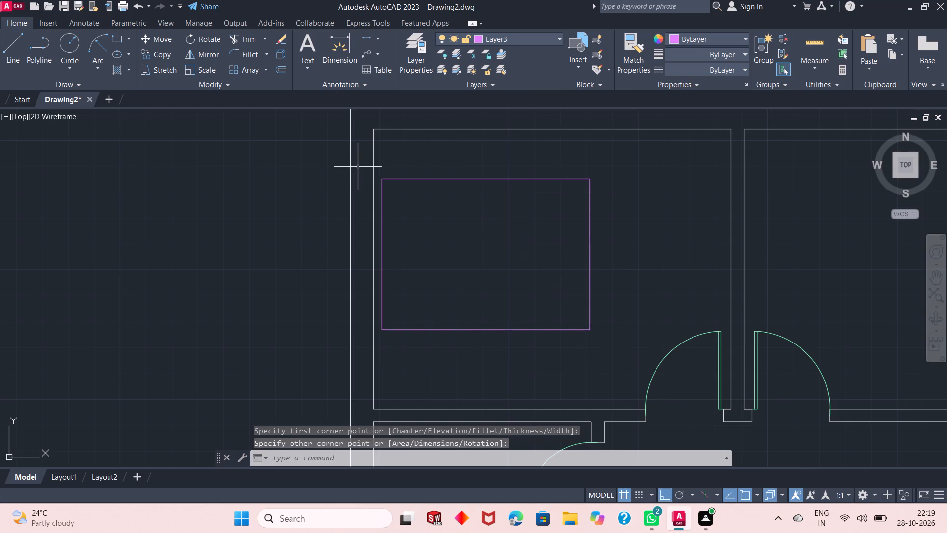
# Draw a bedside table rectangle about 1'-1" wide, rising from the upper-left corner of the large rectangle.
pyautogui.click(118, 40)
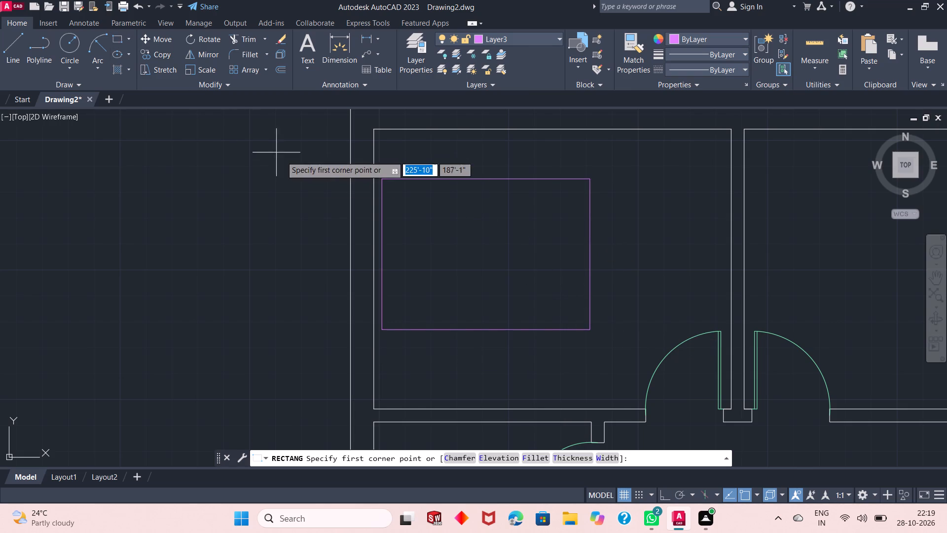
pyautogui.click(381, 182)
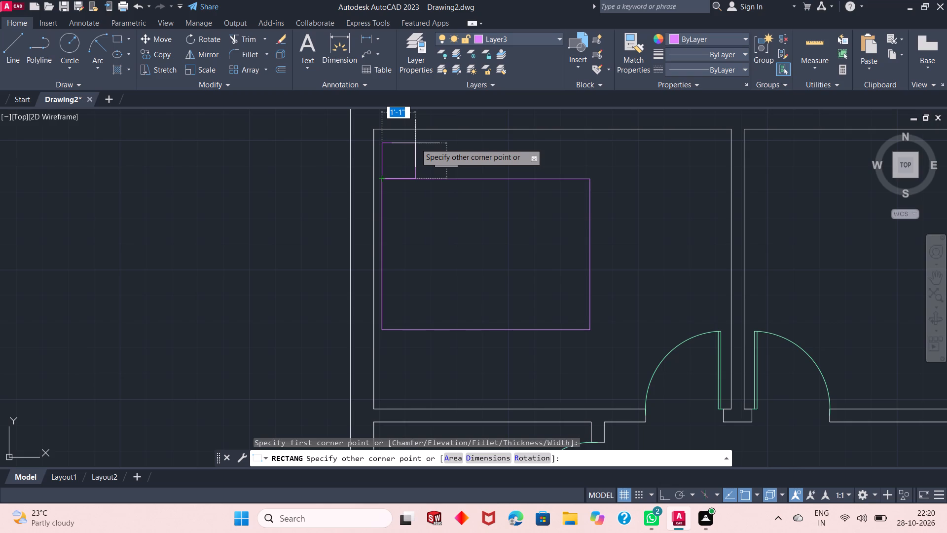
pyautogui.click(414, 142)
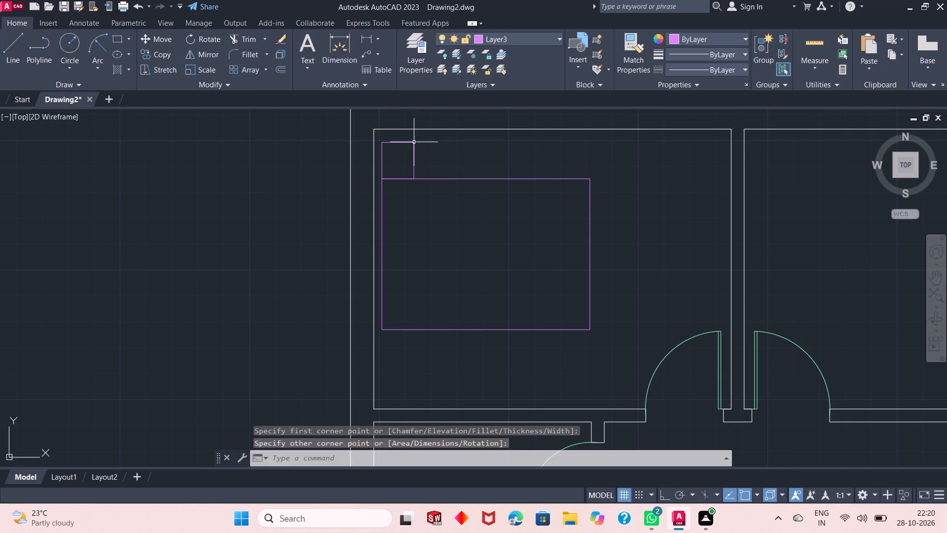
# Copy the small rectangle from its upper-left corner to the large rectangle's lower-left corner.
pyautogui.click(415, 151)
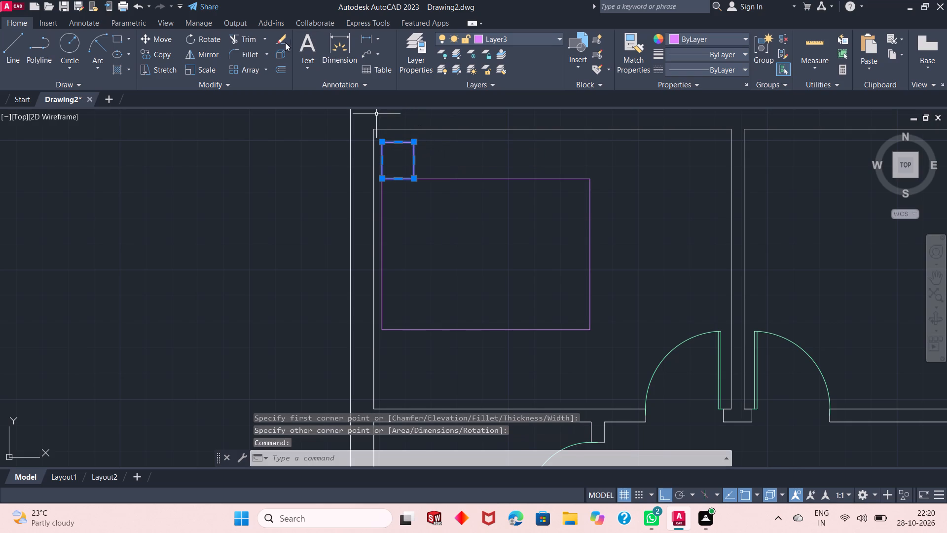
pyautogui.click(161, 54)
pyautogui.click(384, 141)
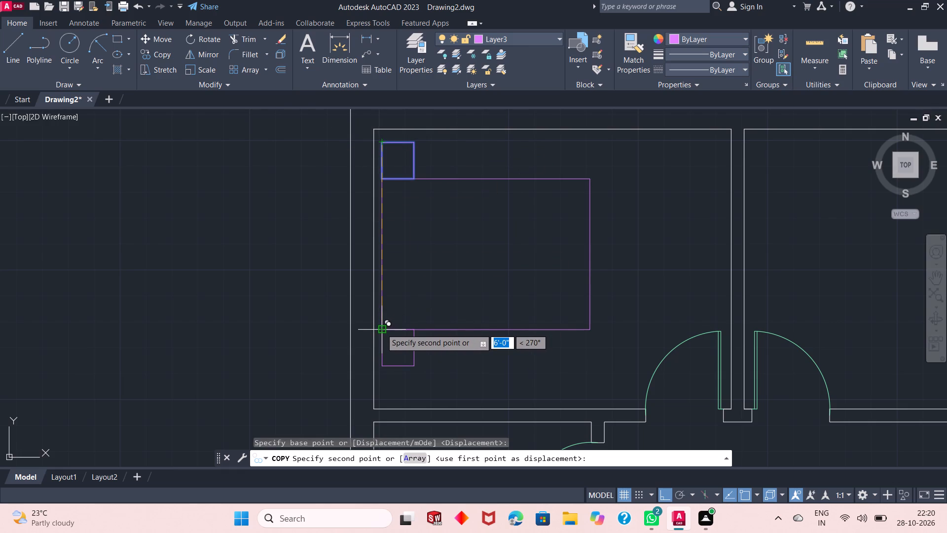
pyautogui.click(381, 329)
pyautogui.press('space')
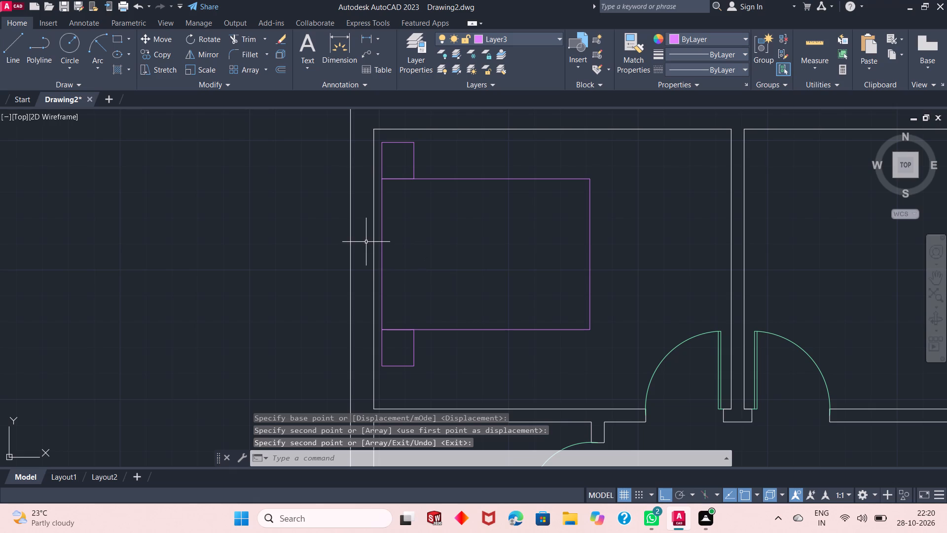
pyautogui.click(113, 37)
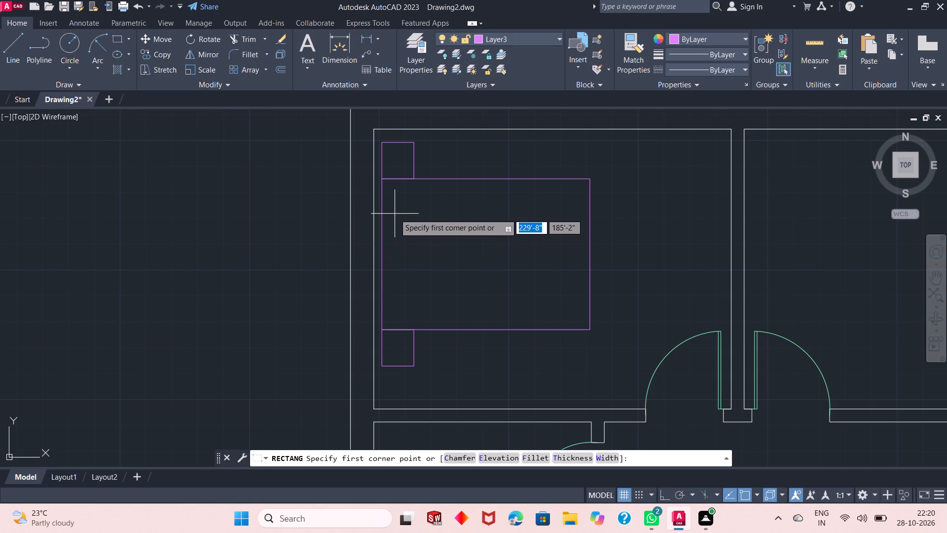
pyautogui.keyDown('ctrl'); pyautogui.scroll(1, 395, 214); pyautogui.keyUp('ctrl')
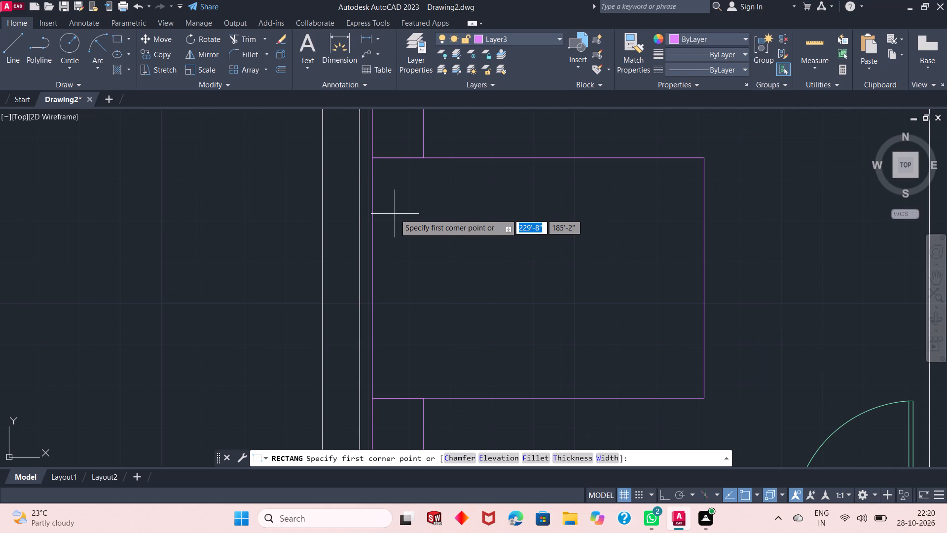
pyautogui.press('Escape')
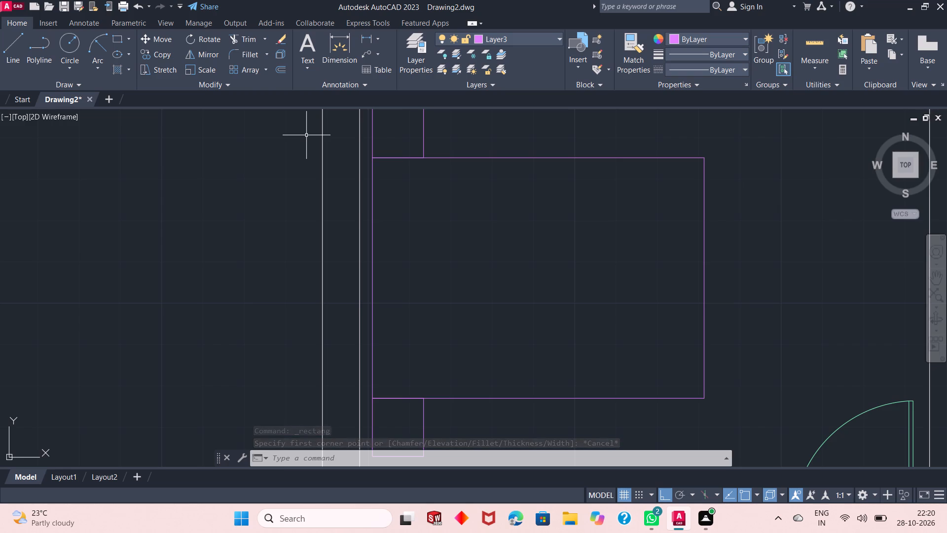
# Draw a headboard line 3" inside the bed's left edge, running from the bed's top edge to its bottom edge.
pyautogui.click(6, 57)
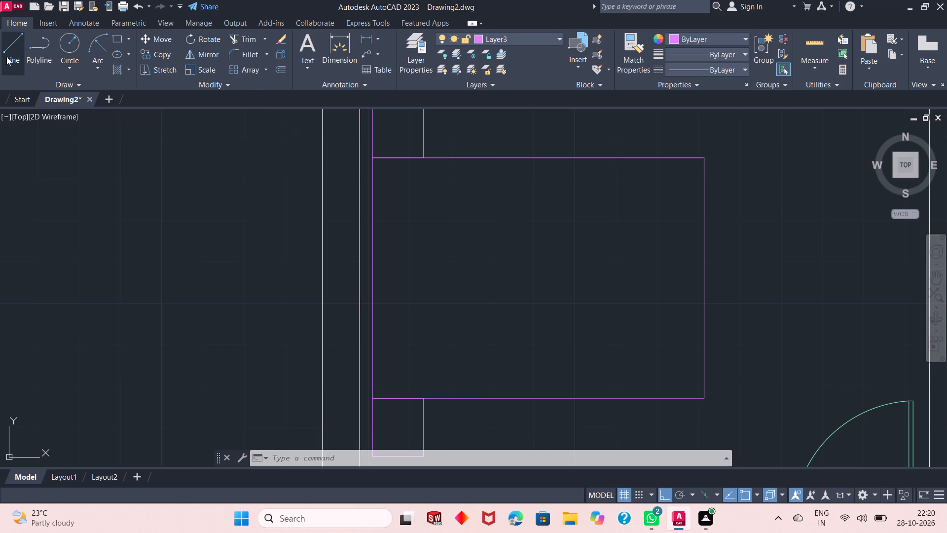
pyautogui.moveTo(370, 160); pyautogui.dragTo(399, 158)
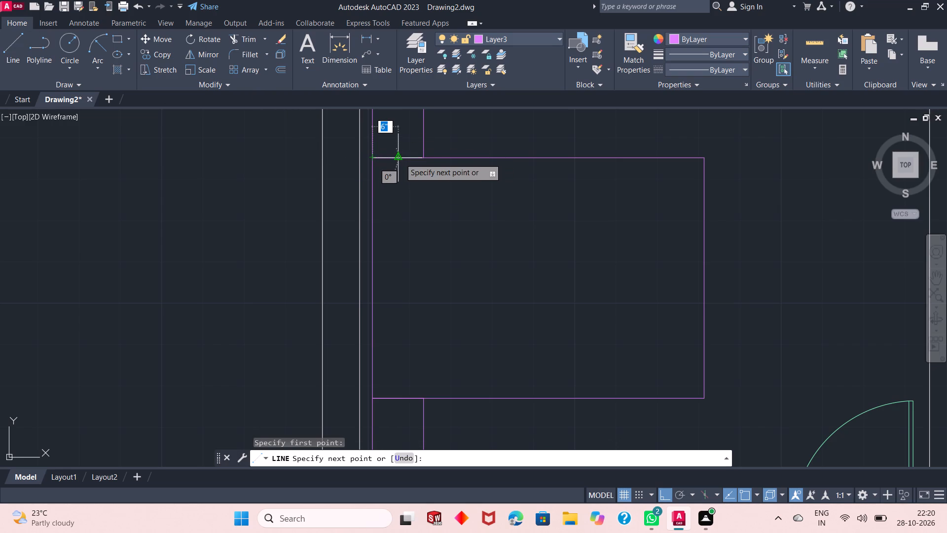
pyautogui.moveTo(399, 158); pyautogui.dragTo(391, 157)
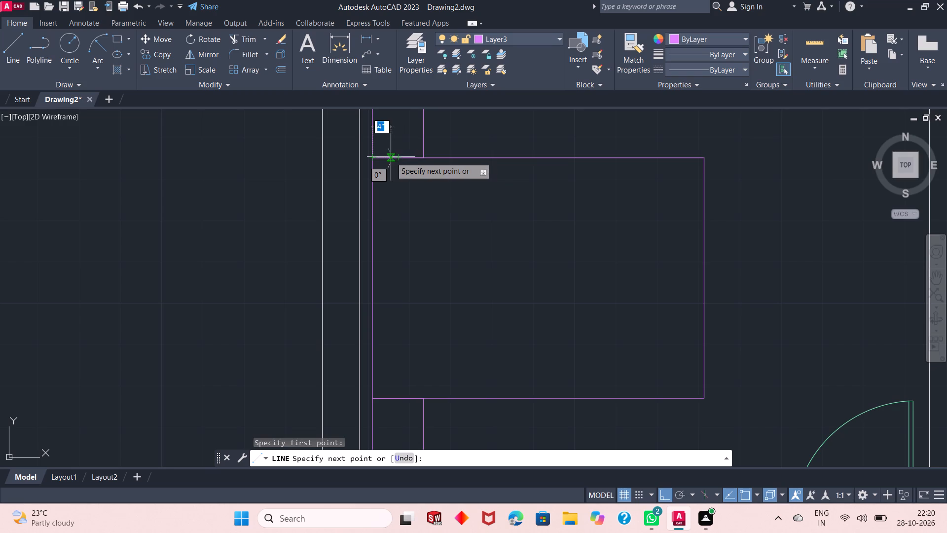
pyautogui.moveTo(391, 157); pyautogui.dragTo(387, 159)
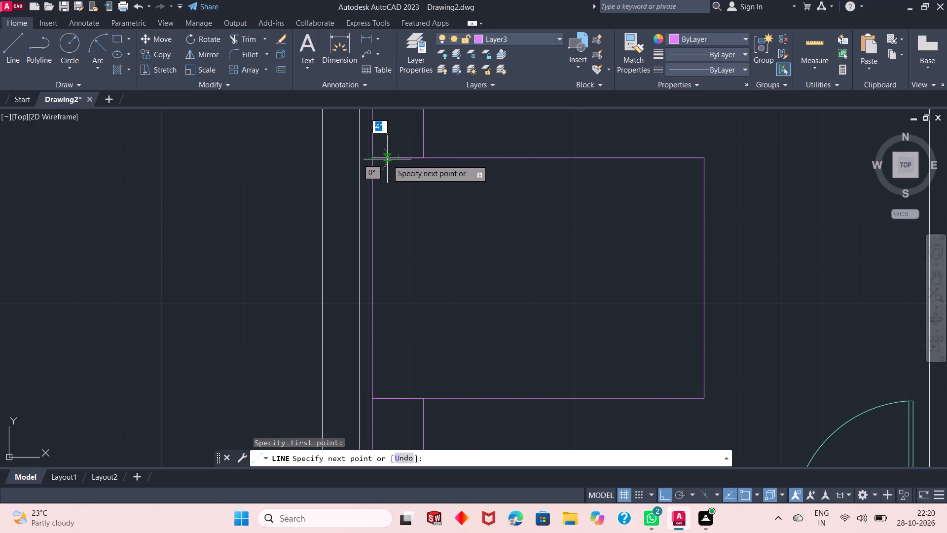
pyautogui.moveTo(387, 159); pyautogui.dragTo(387, 159)
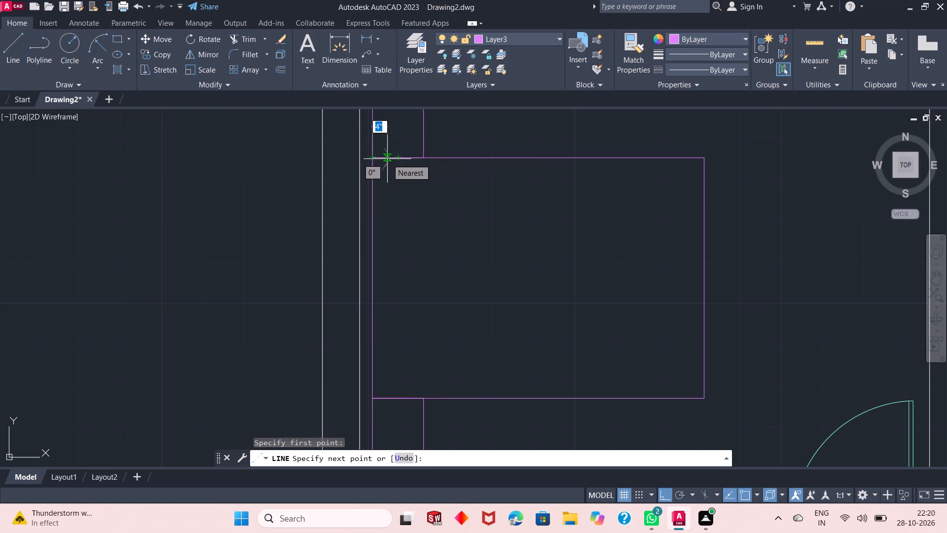
pyautogui.write('3"')
pyautogui.press('Return')
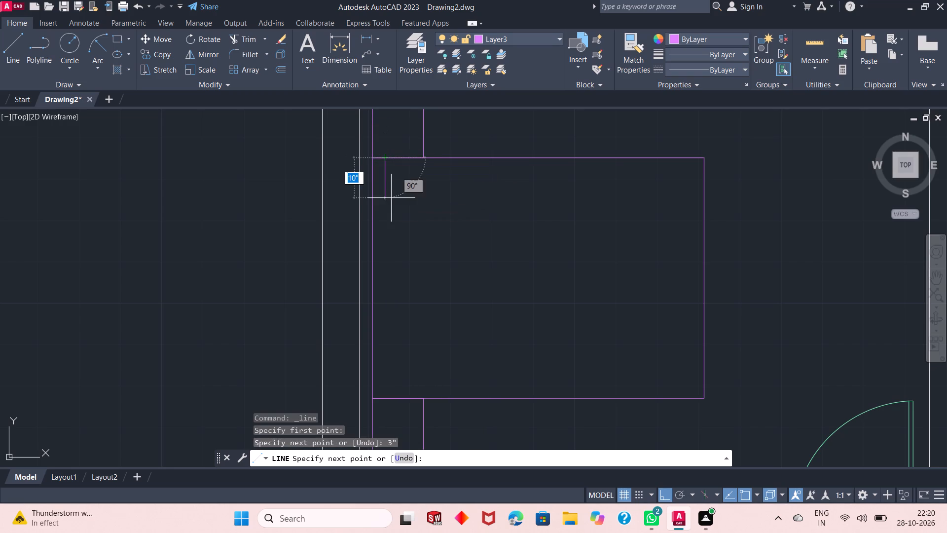
pyautogui.click(387, 401)
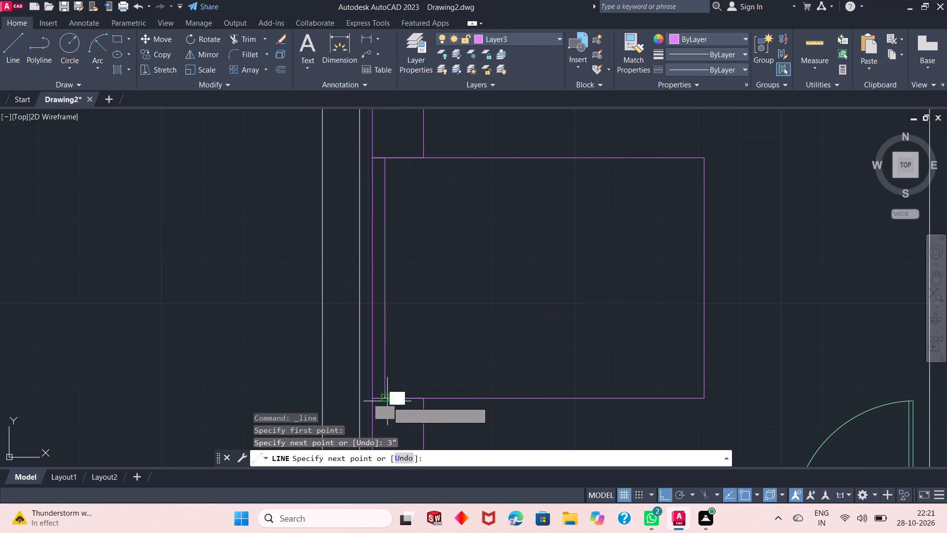
pyautogui.press('Escape')
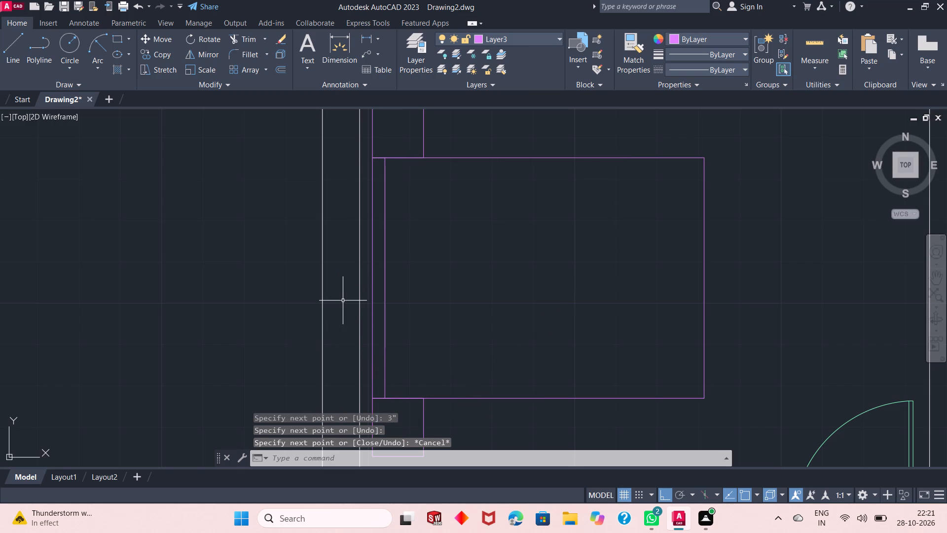
# Draw a pillow rectangle about 1' by 1'-9" in the bed's upper half, just right of the headboard line.
pyautogui.click(118, 40)
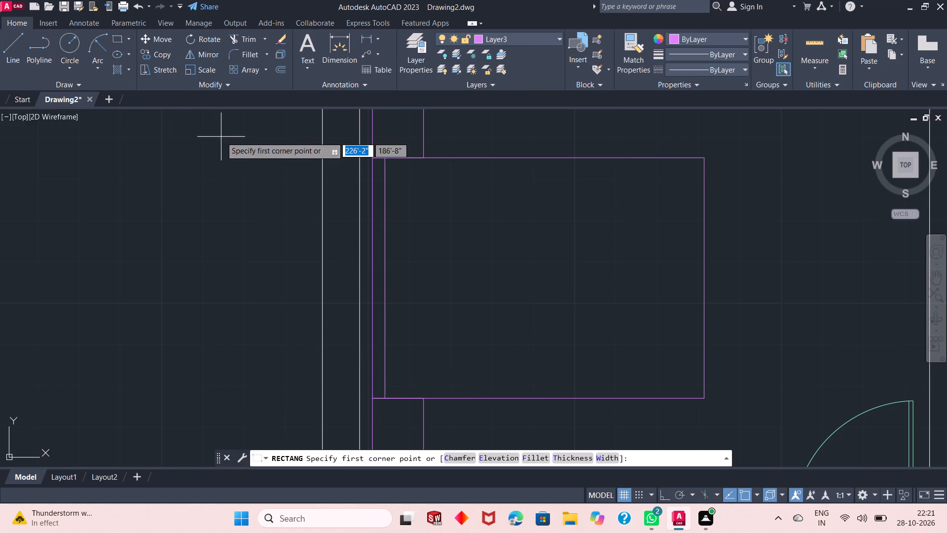
pyautogui.click(393, 171)
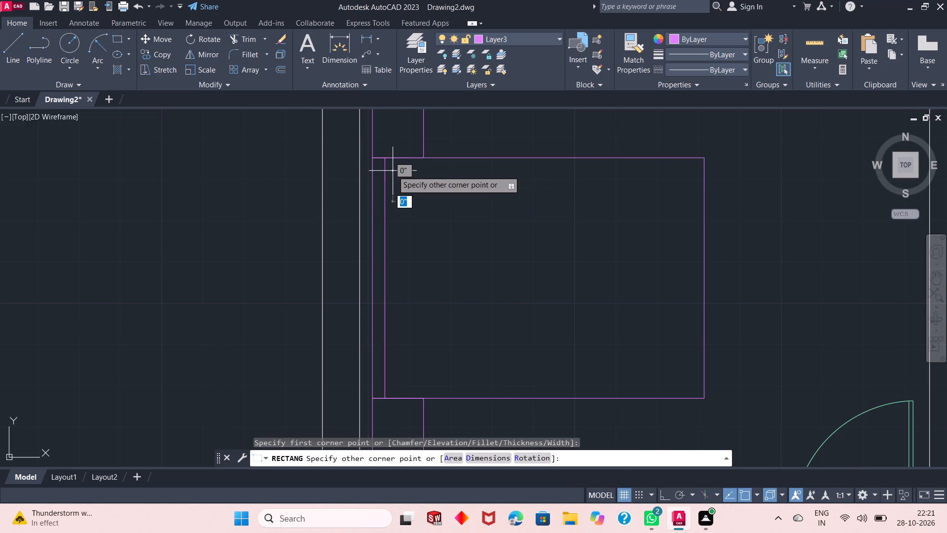
pyautogui.click(443, 260)
# Copy the pillow rectangle about 2'-6" straight down into the bed's lower half.
pyautogui.click(443, 260)
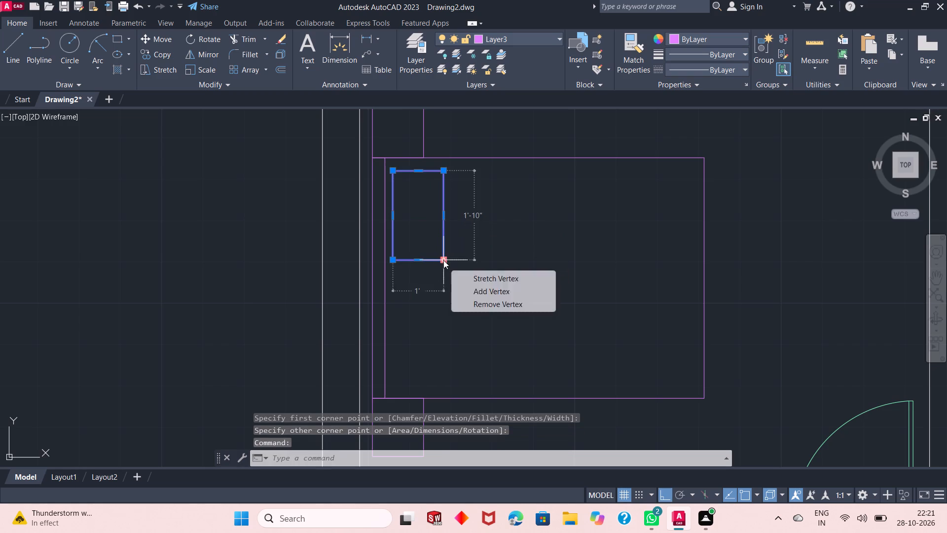
pyautogui.click(165, 53)
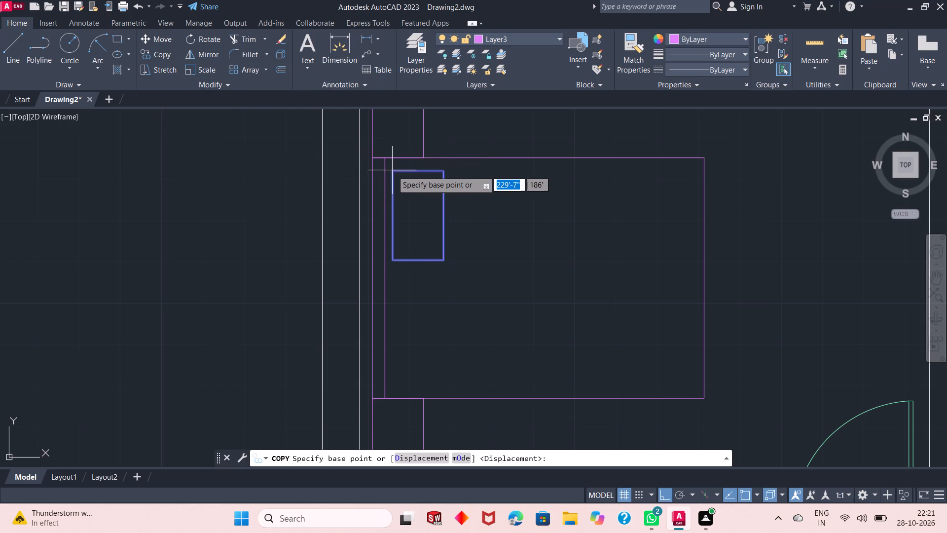
pyautogui.click(395, 171)
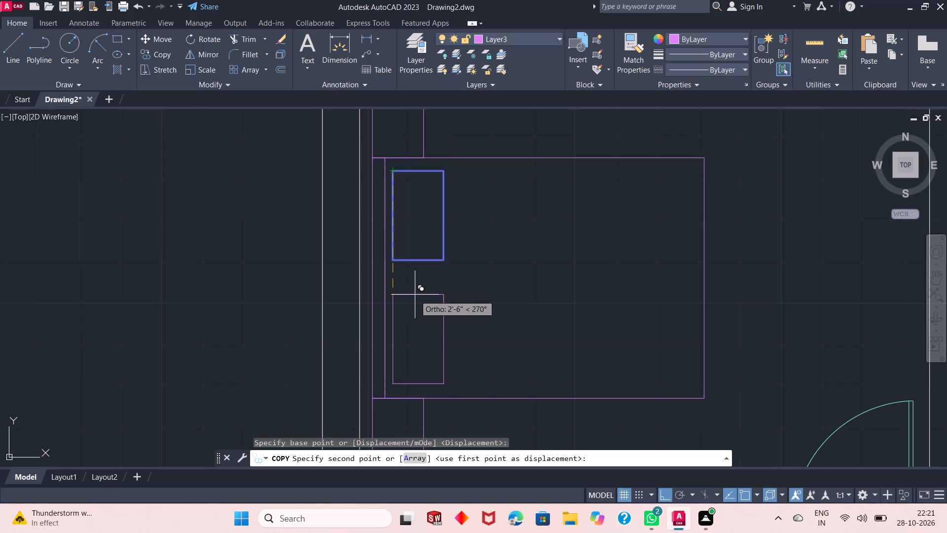
pyautogui.click(416, 293)
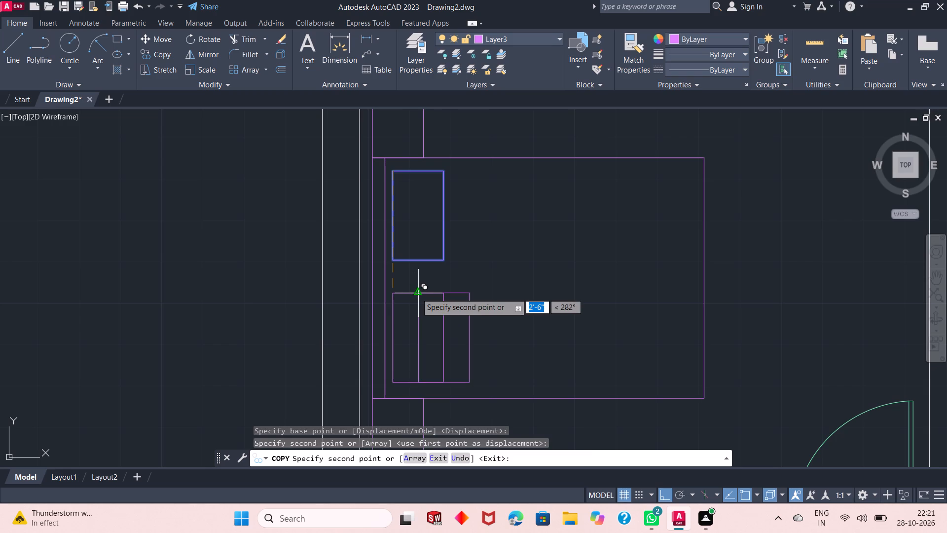
pyautogui.press('space')
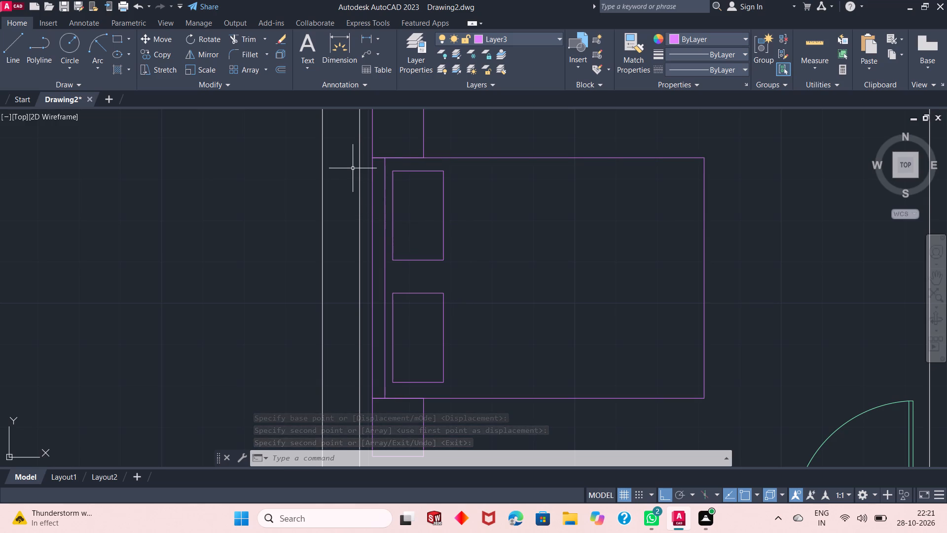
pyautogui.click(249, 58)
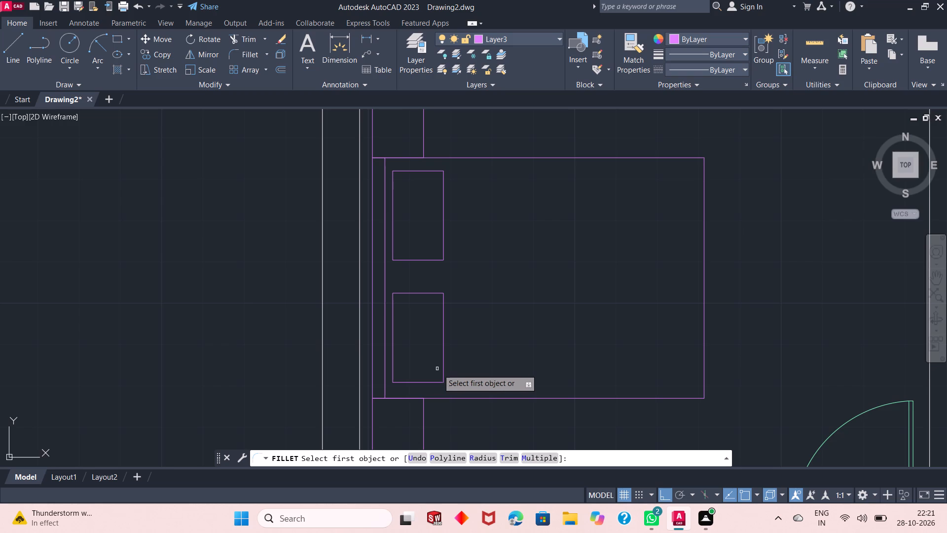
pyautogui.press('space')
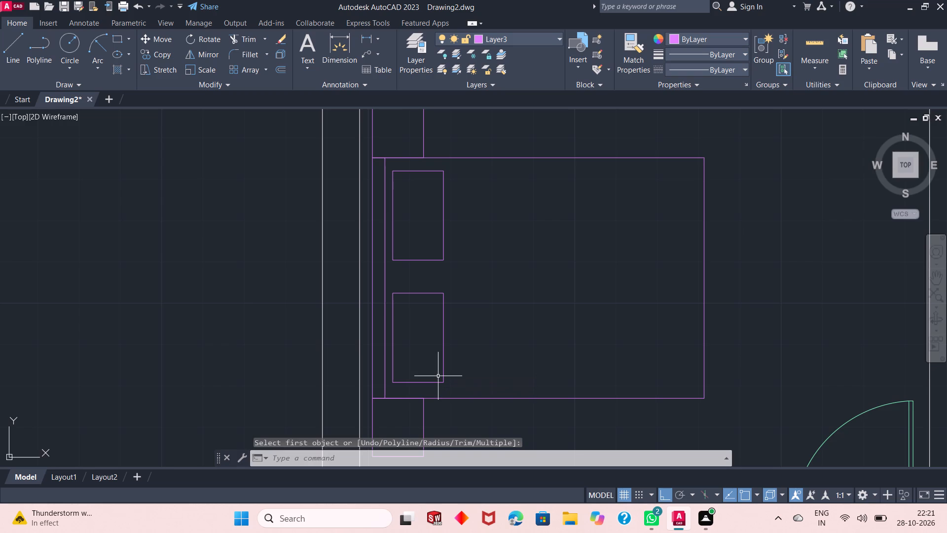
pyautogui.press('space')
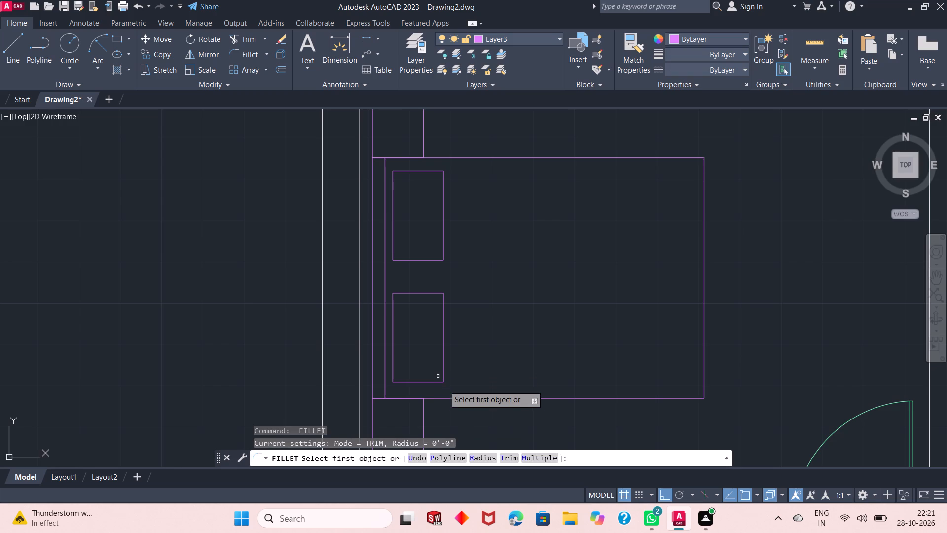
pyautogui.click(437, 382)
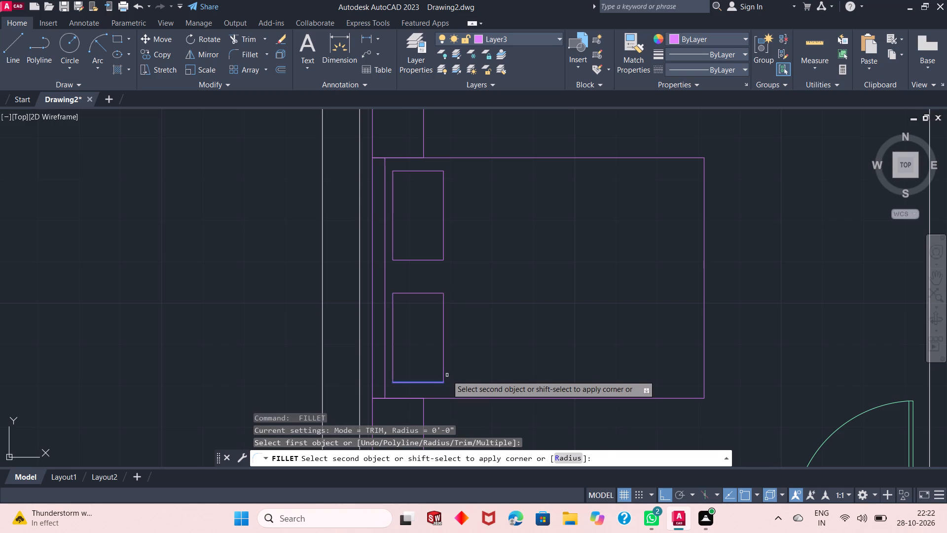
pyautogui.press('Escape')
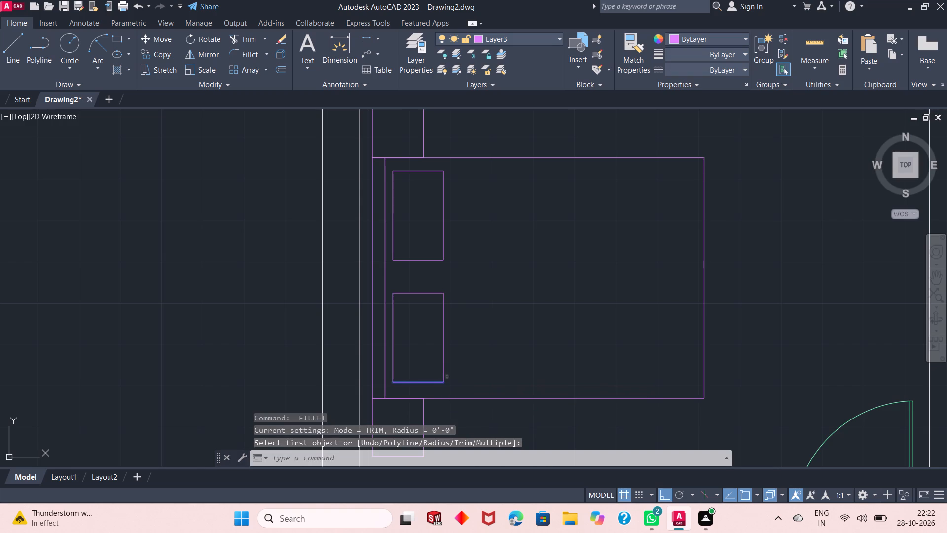
# Fillet the lower pillow's lower-right and upper-right corners with a 2" radius.
pyautogui.press('space')
pyautogui.click(482, 460)
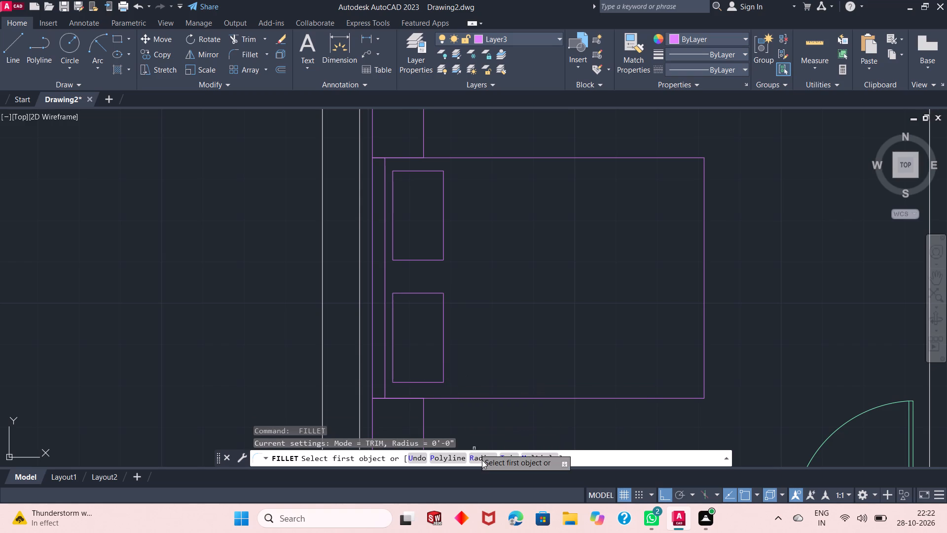
pyautogui.click(482, 460)
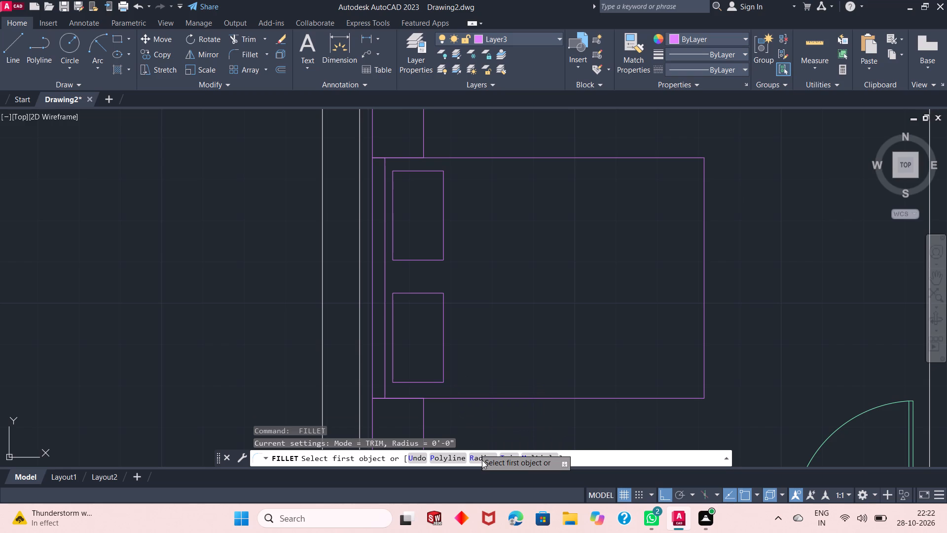
pyautogui.click(474, 457)
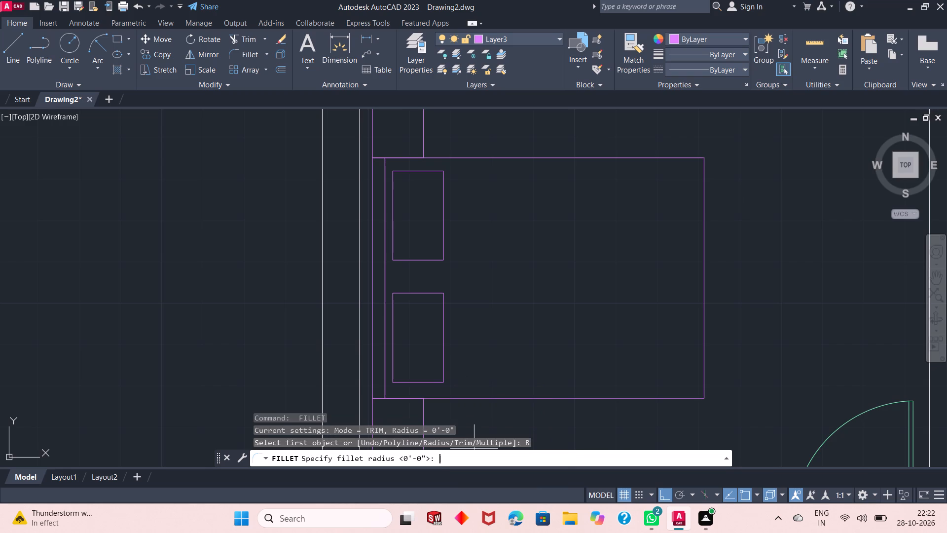
pyautogui.press('2')
pyautogui.press('Return')
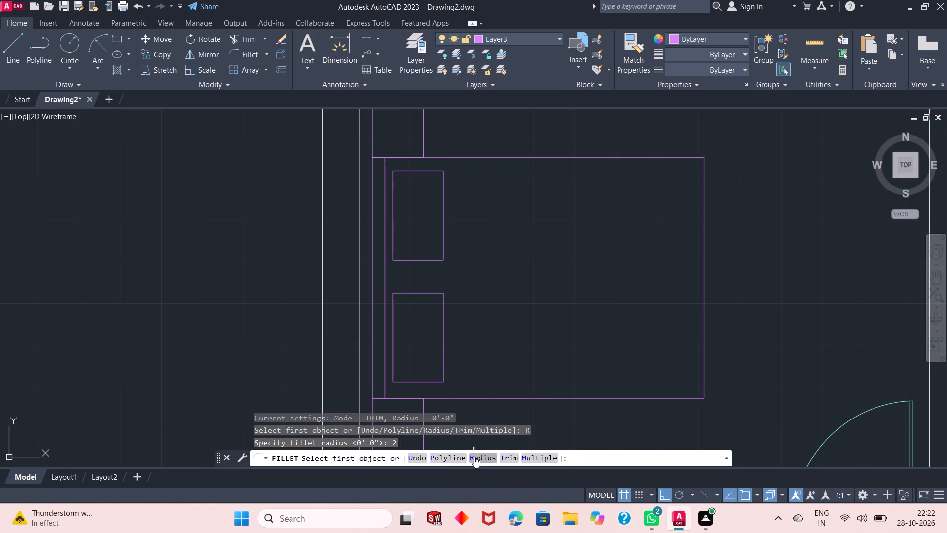
pyautogui.click(431, 383)
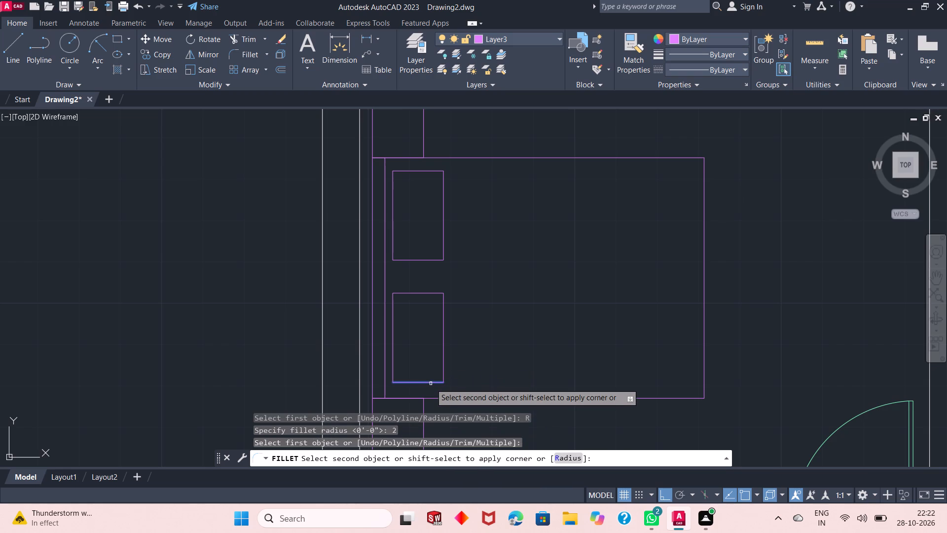
pyautogui.click(443, 377)
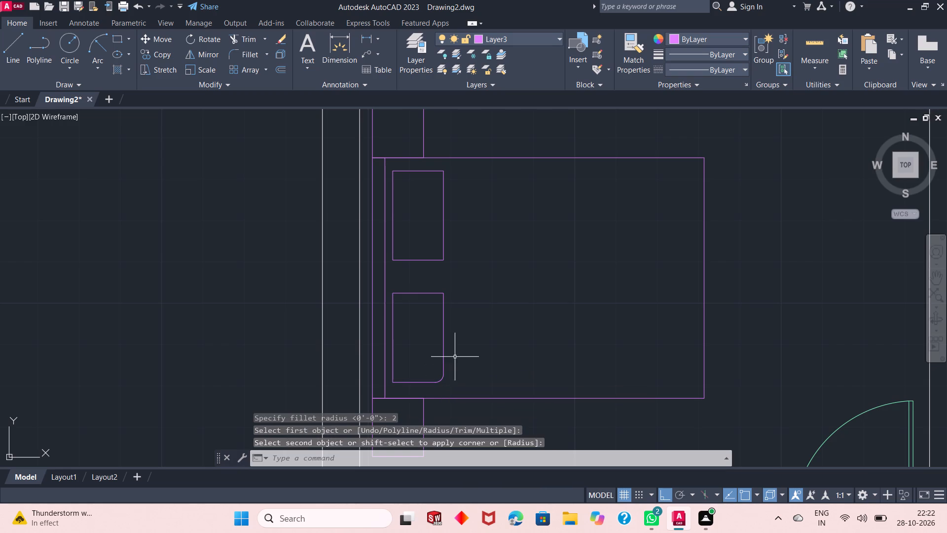
pyautogui.press('space')
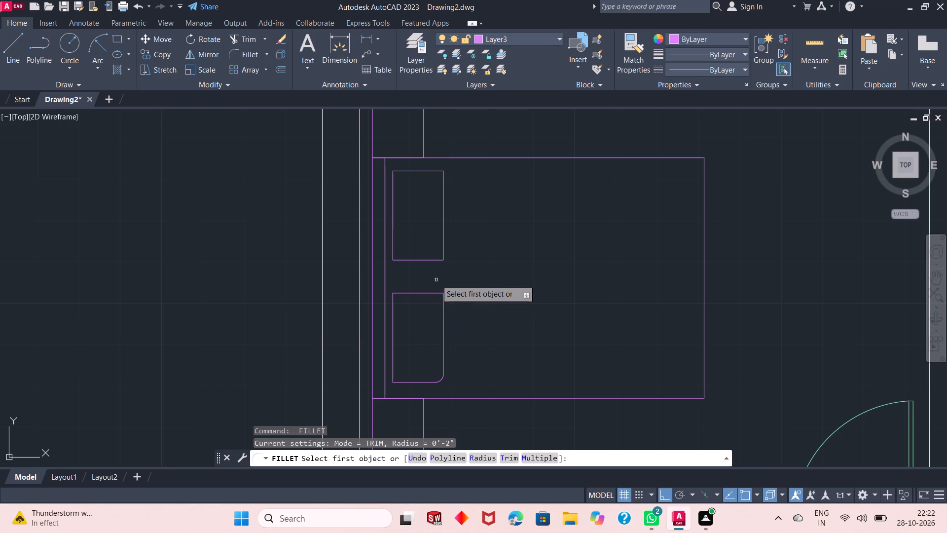
pyautogui.click(439, 289)
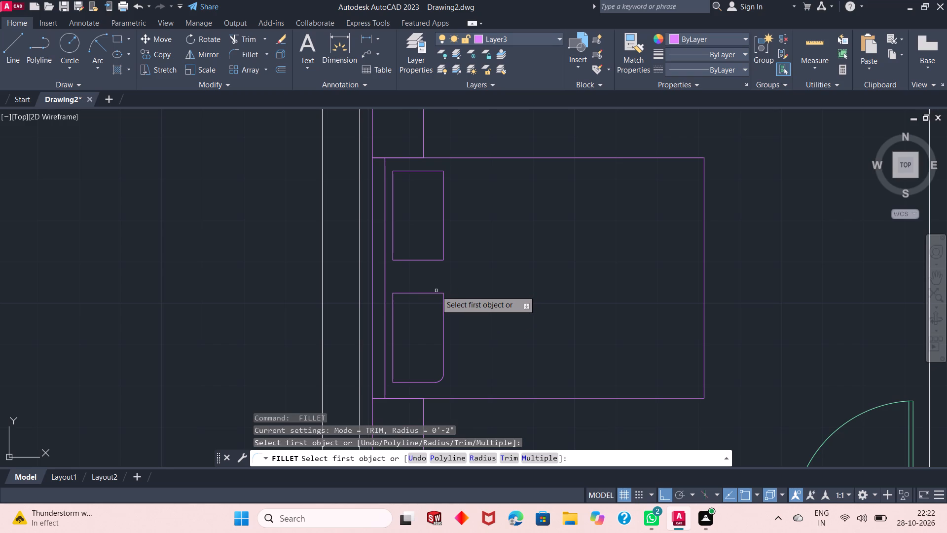
pyautogui.moveTo(436, 291); pyautogui.dragTo(446, 302)
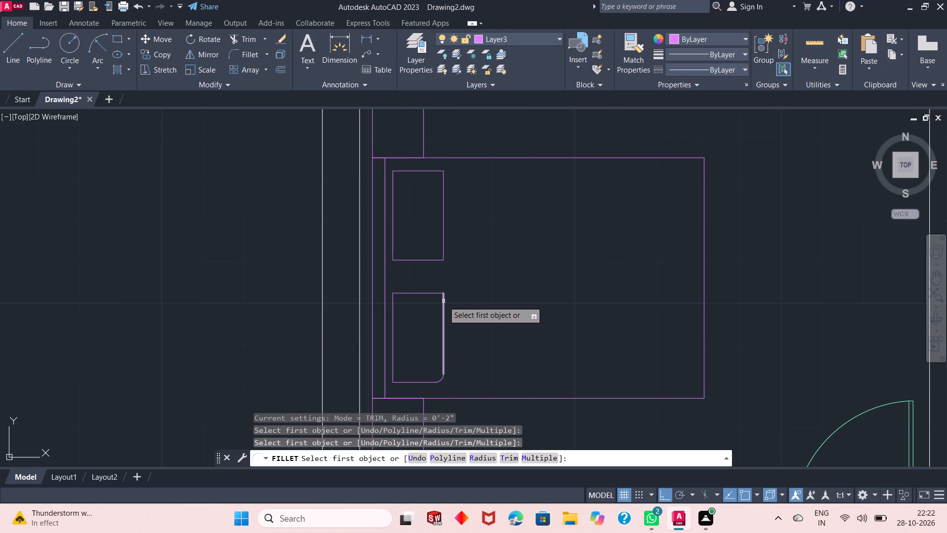
pyautogui.click(443, 301)
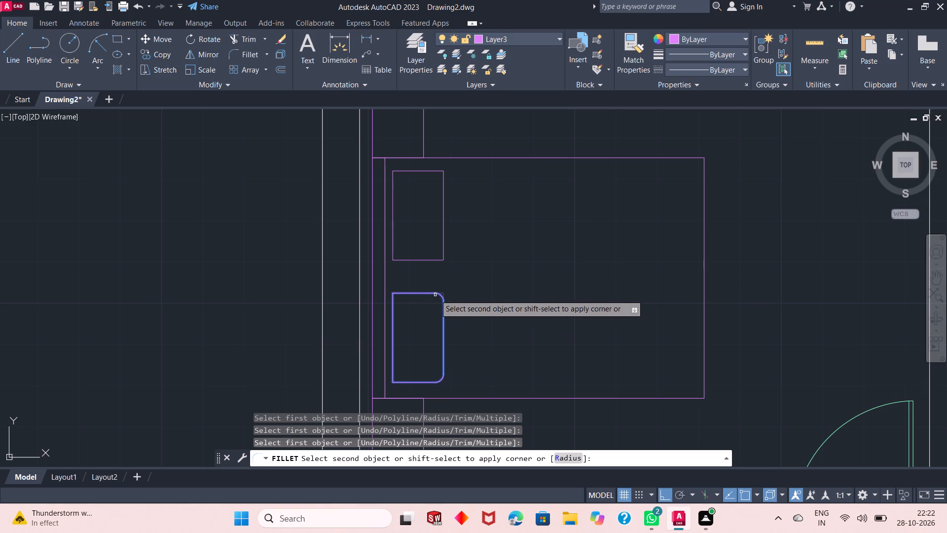
pyautogui.click(435, 295)
# Fillet the lower pillow's upper-left and lower-left corners with a 2" radius.
pyautogui.press('space')
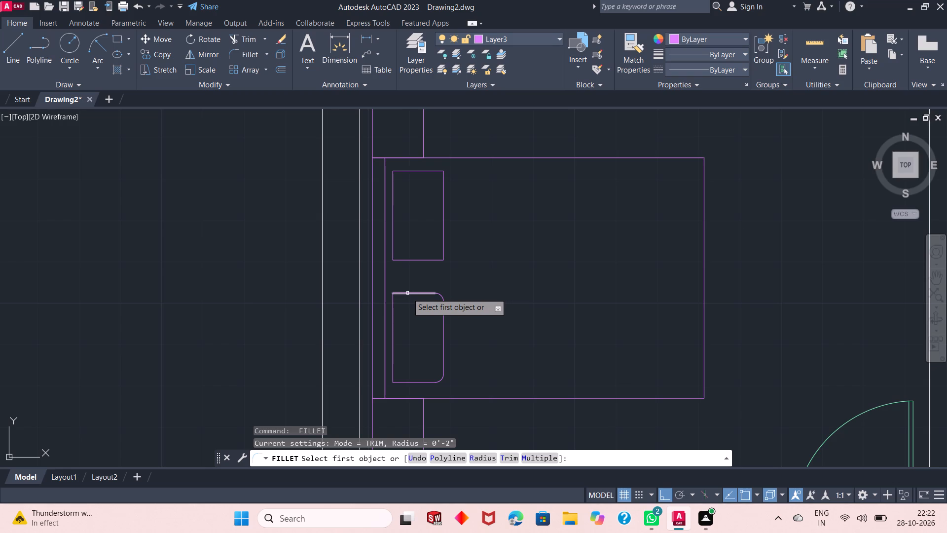
pyautogui.click(407, 293)
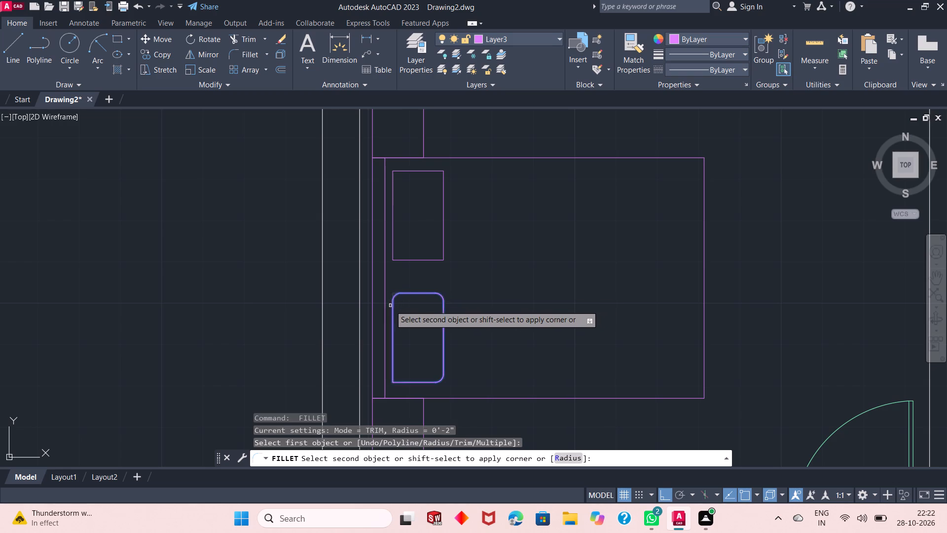
pyautogui.click(393, 305)
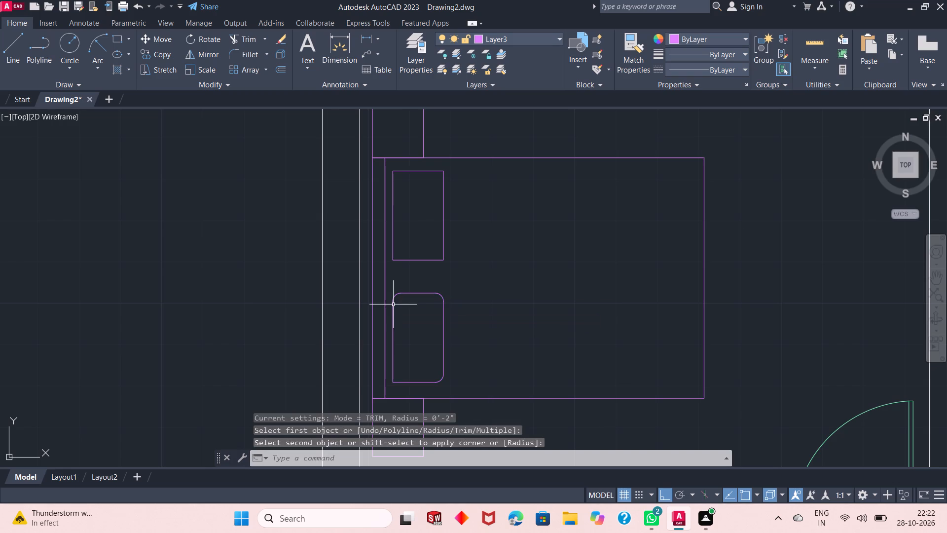
pyautogui.press('space')
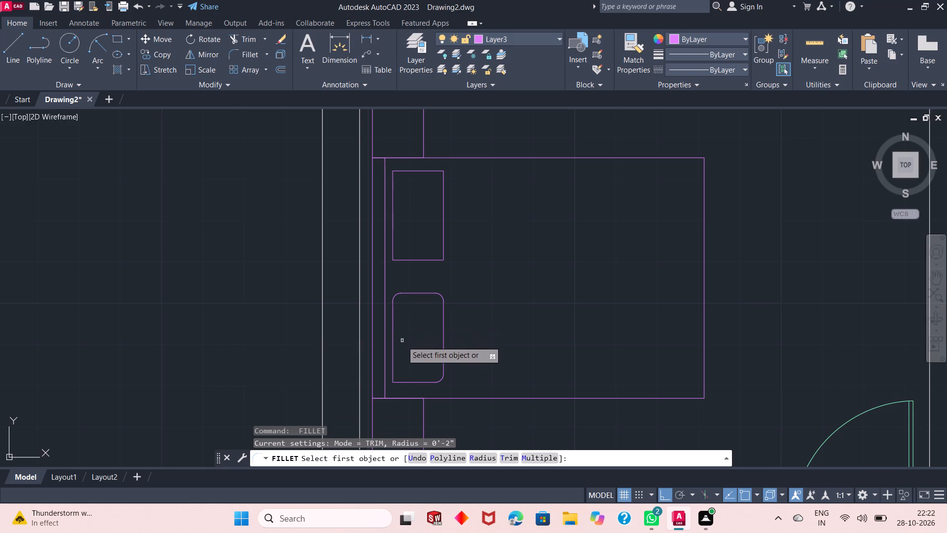
pyautogui.click(392, 366)
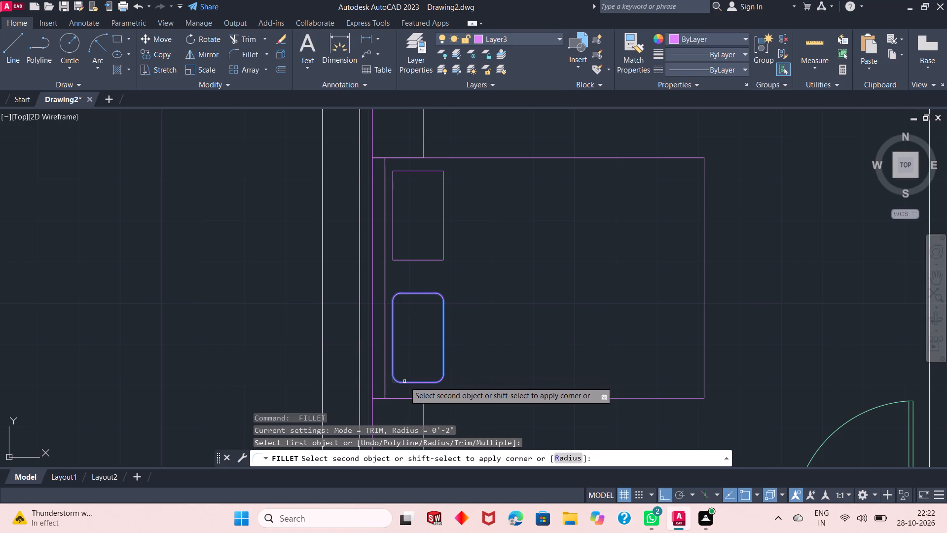
pyautogui.click(404, 381)
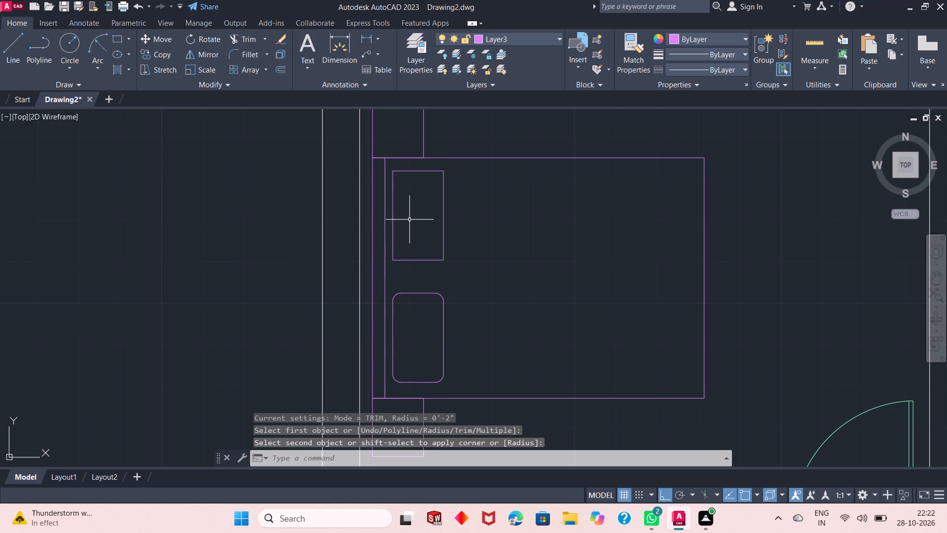
# Fillet all four corners of the upper pillow with a 2" radius.
pyautogui.press('space')
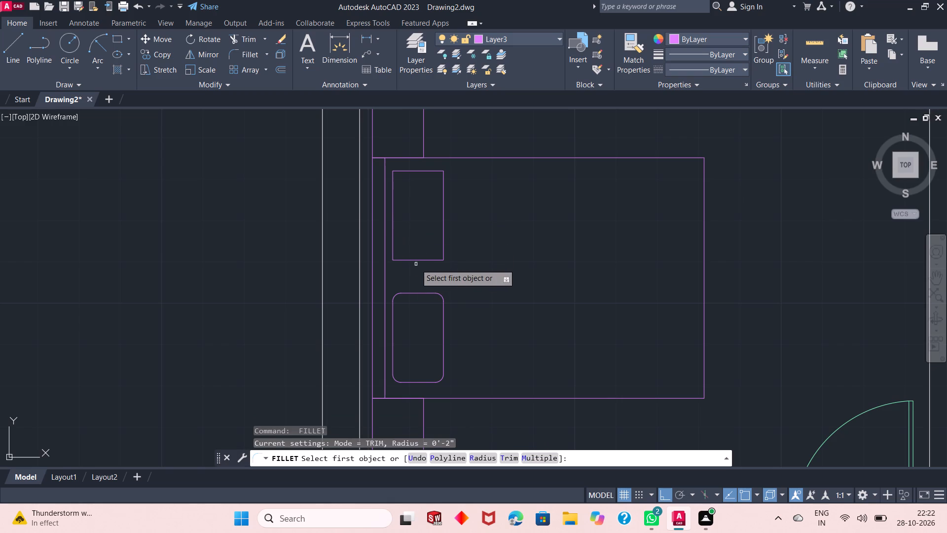
pyautogui.click(429, 257)
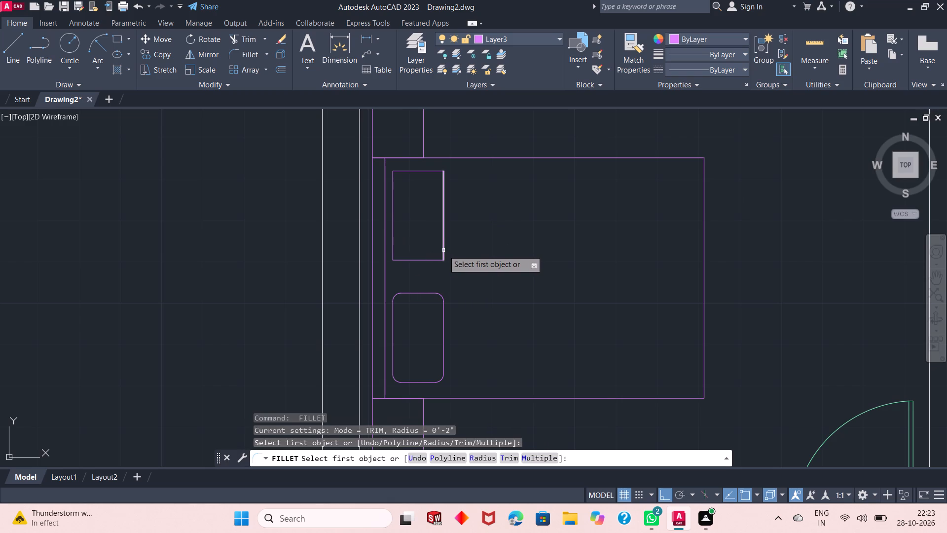
pyautogui.click(443, 250)
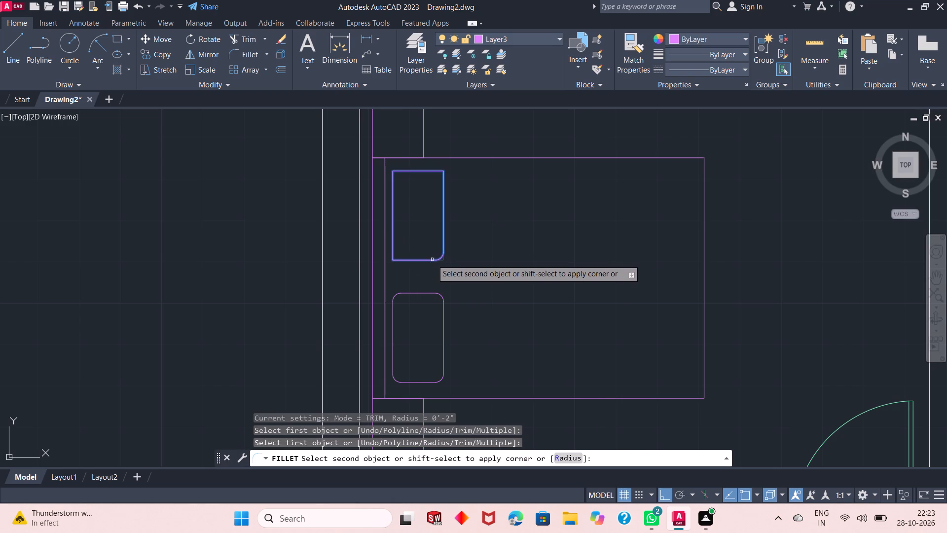
pyautogui.click(433, 258)
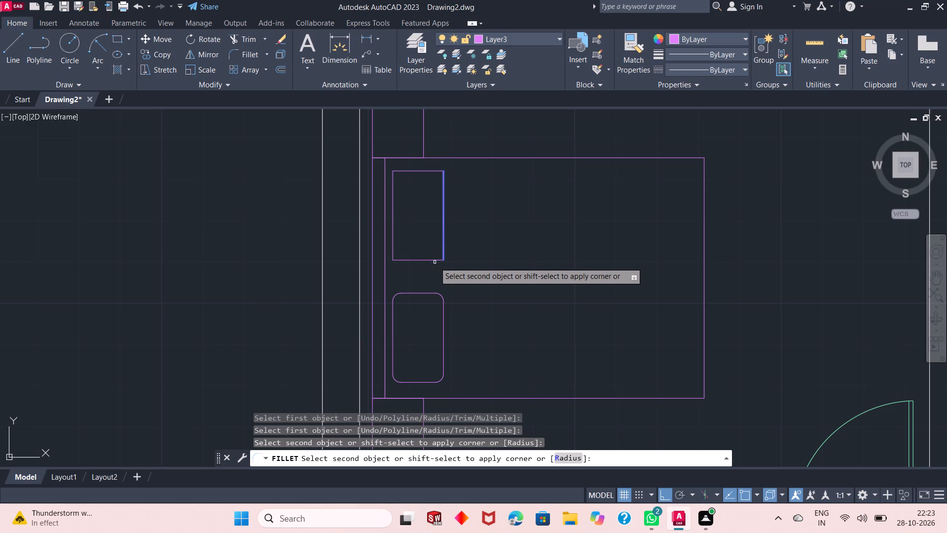
pyautogui.click(430, 259)
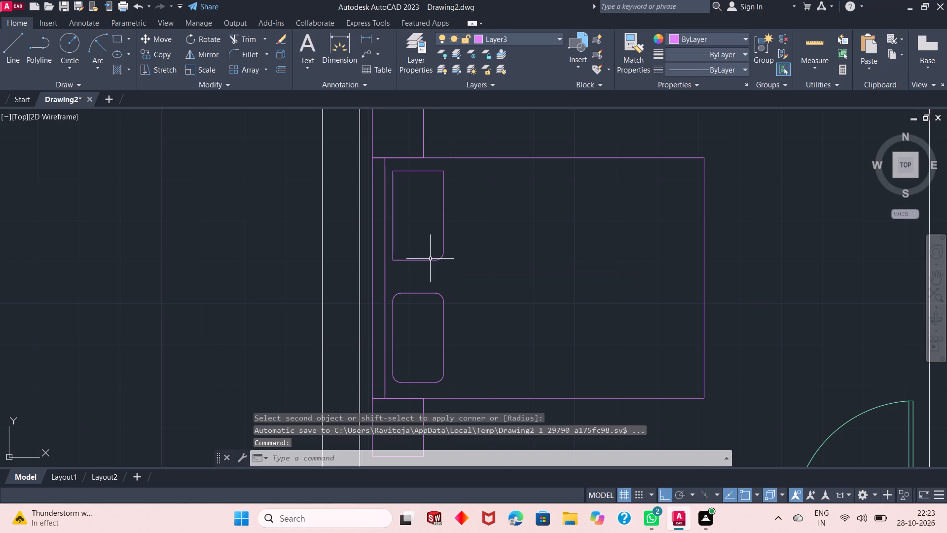
pyautogui.press('space')
pyautogui.click(420, 259)
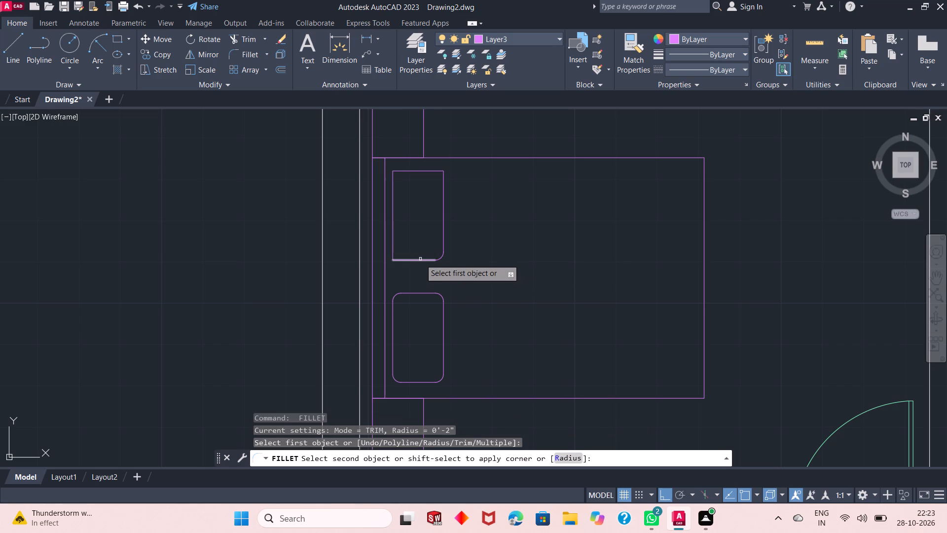
pyautogui.click(393, 251)
pyautogui.press('space')
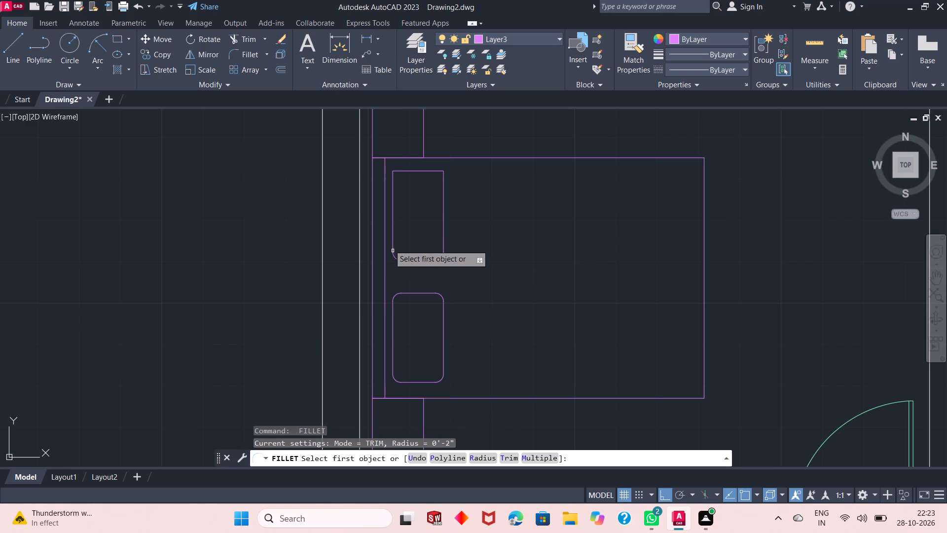
pyautogui.click(393, 181)
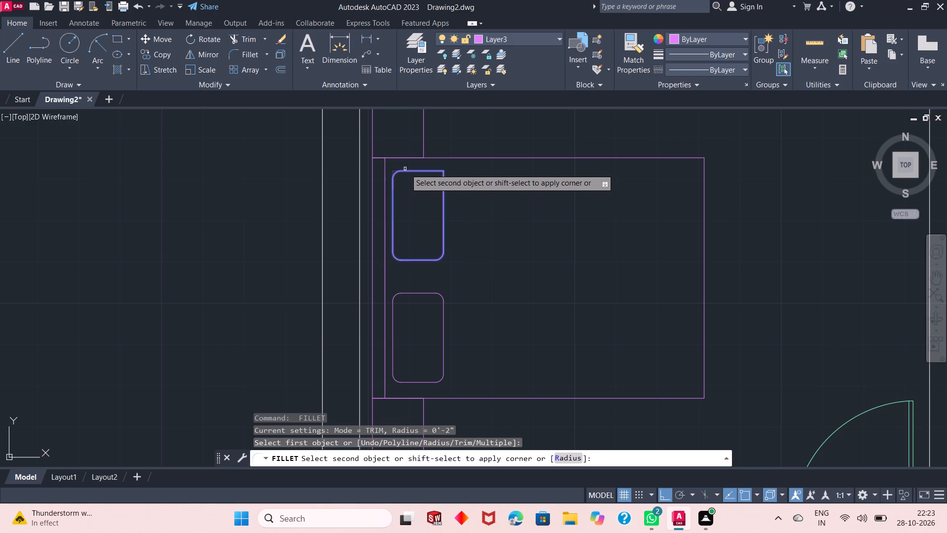
pyautogui.click(400, 172)
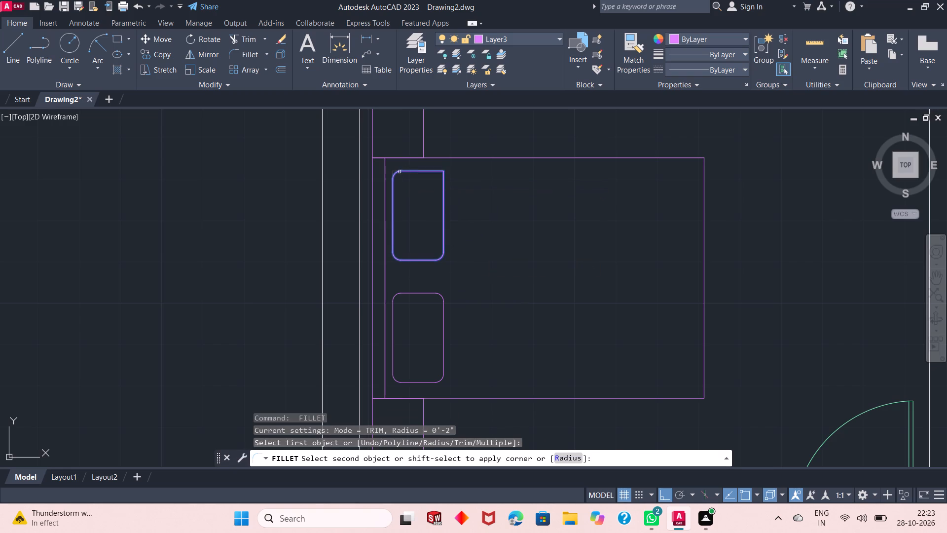
pyautogui.press('space')
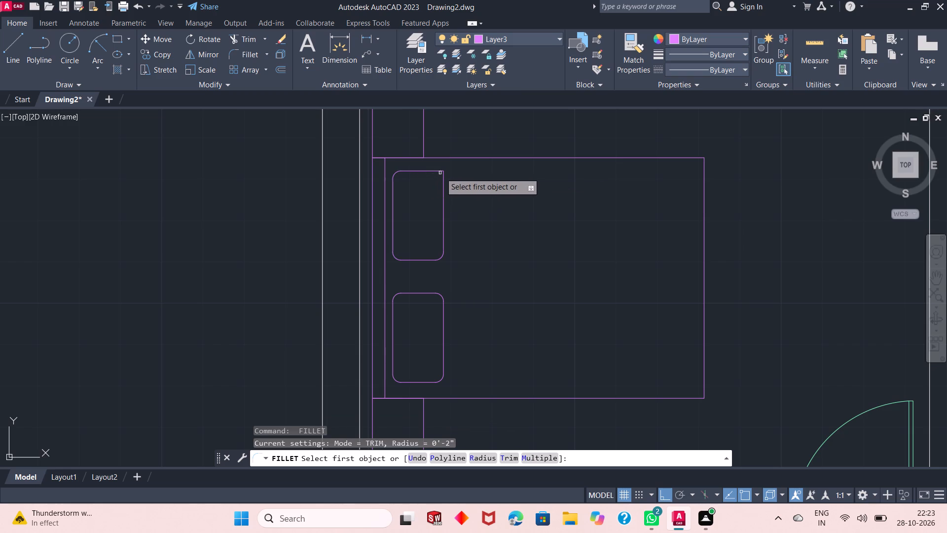
pyautogui.click(441, 172)
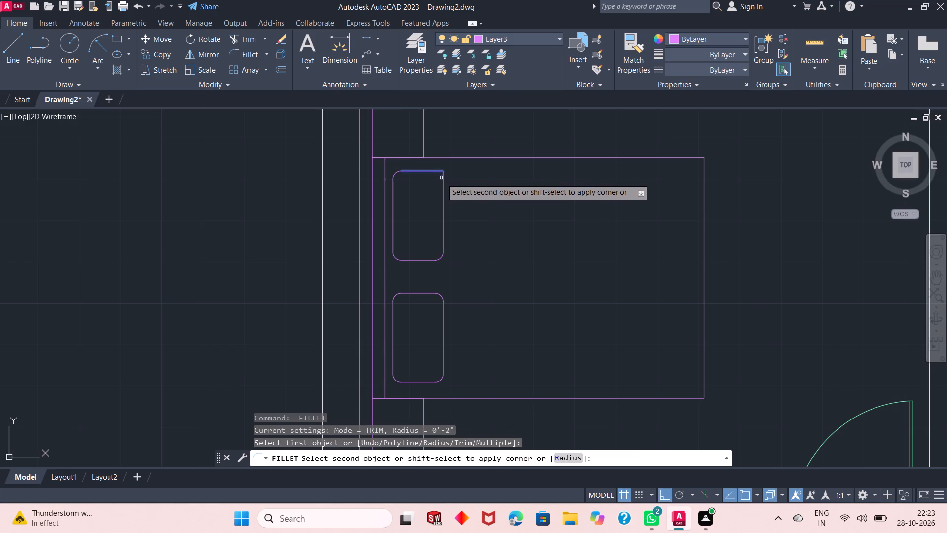
pyautogui.click(444, 181)
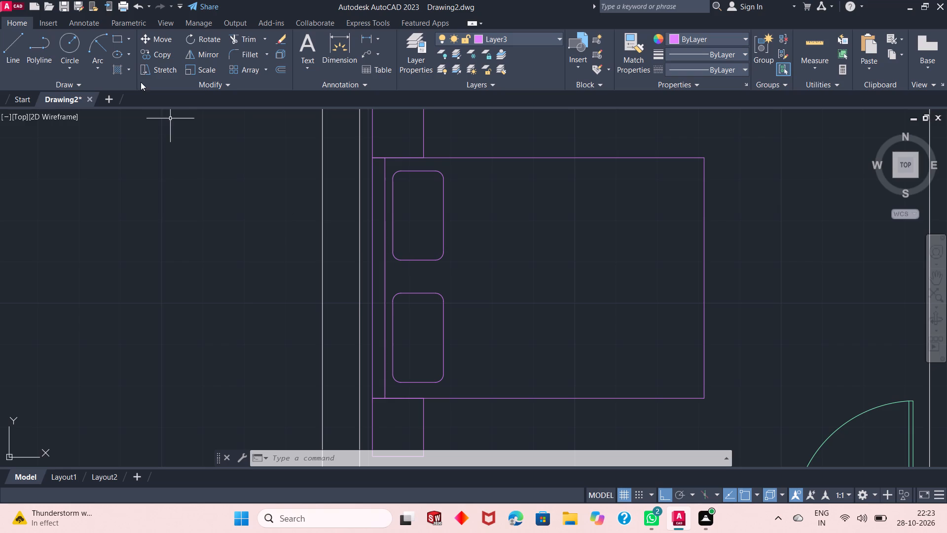
# Draw a blanket line right of the pillows, about 4' up from the bed's bottom edge, ending in a triangular folded corner touching the top edge.
pyautogui.moveTo(15, 45); pyautogui.dragTo(327, 233)
pyautogui.write('l')
pyautogui.press('space')
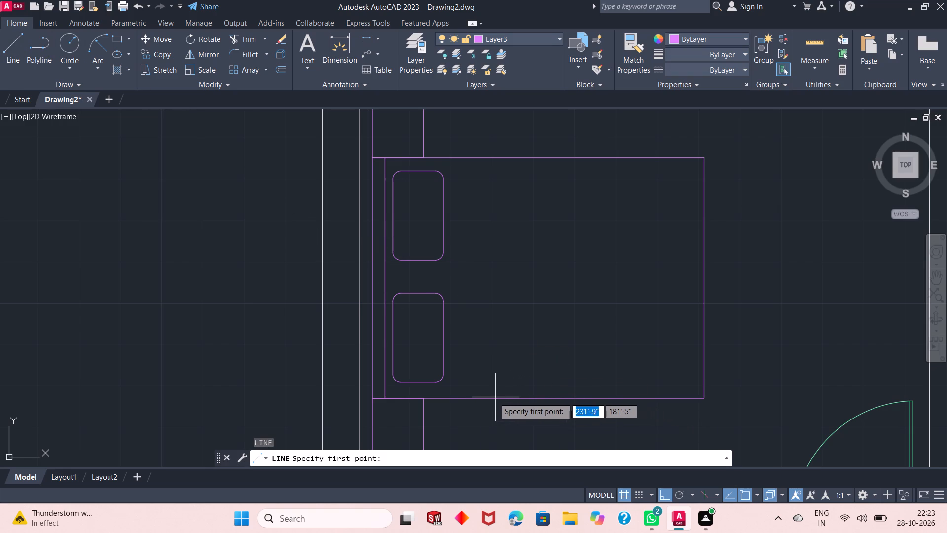
pyautogui.click(479, 399)
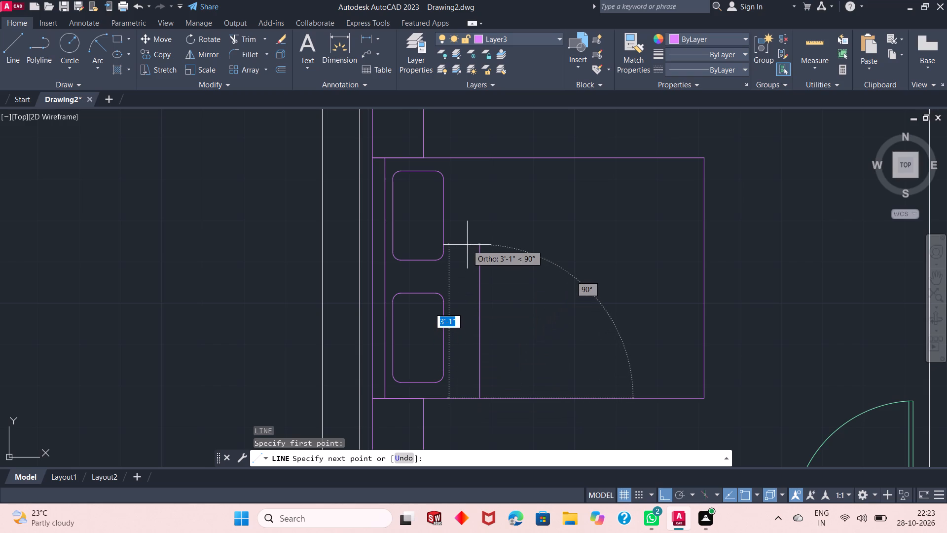
pyautogui.click(473, 200)
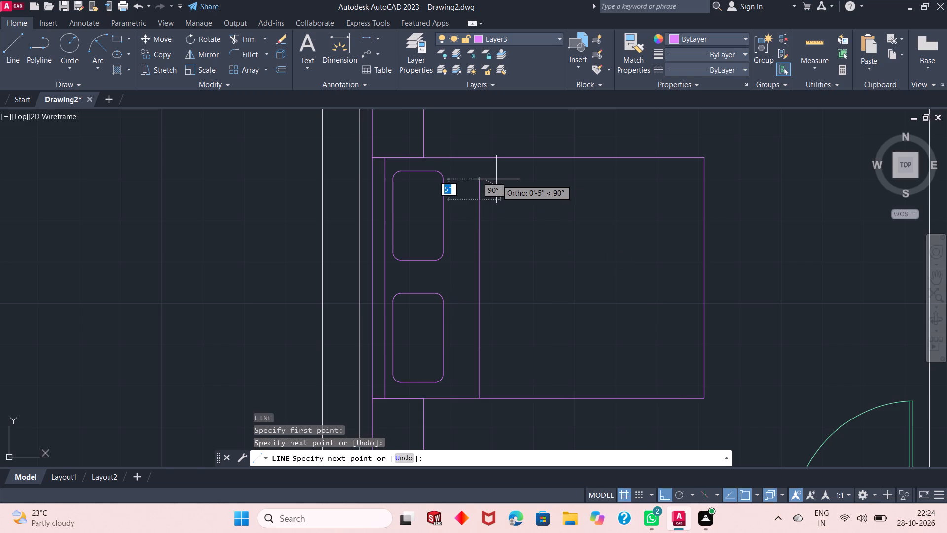
pyautogui.press('F8')
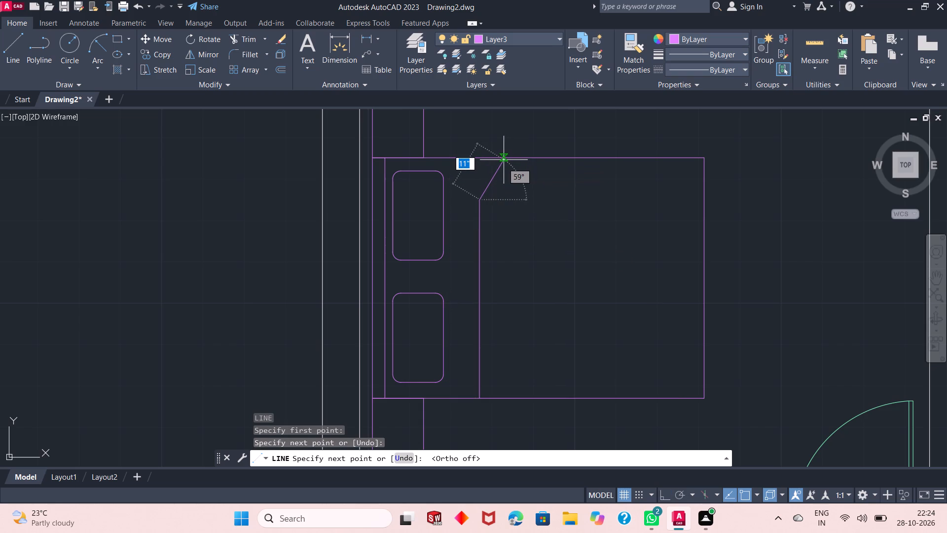
pyautogui.click(504, 160)
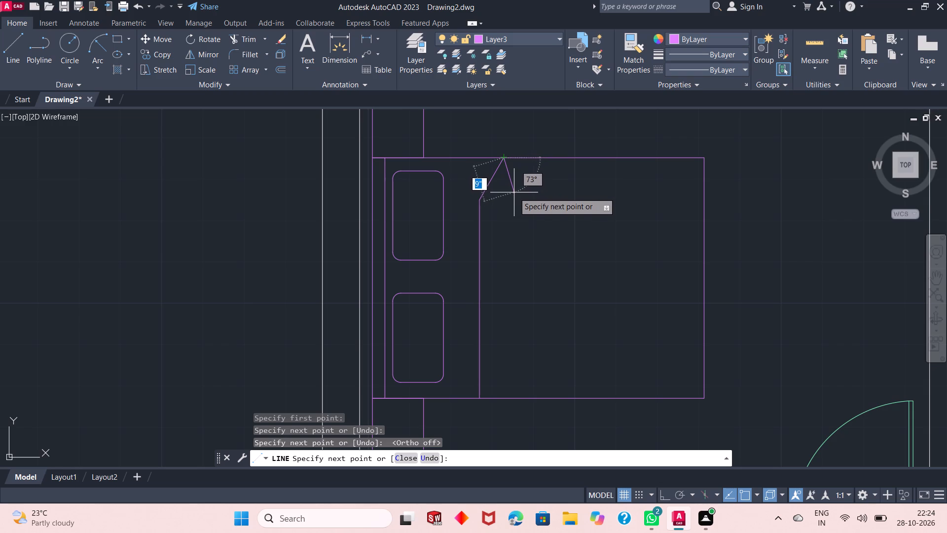
pyautogui.click(514, 192)
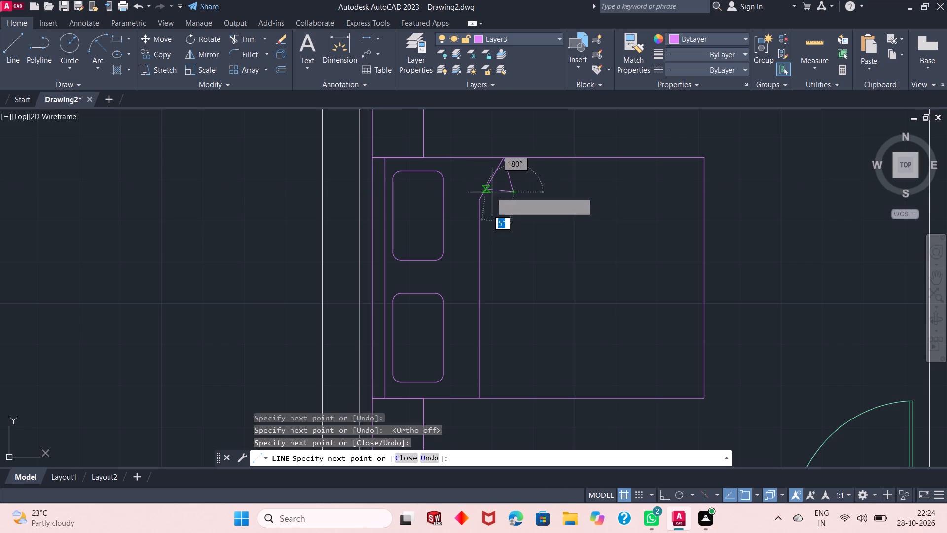
pyautogui.click(480, 201)
pyautogui.press('Escape')
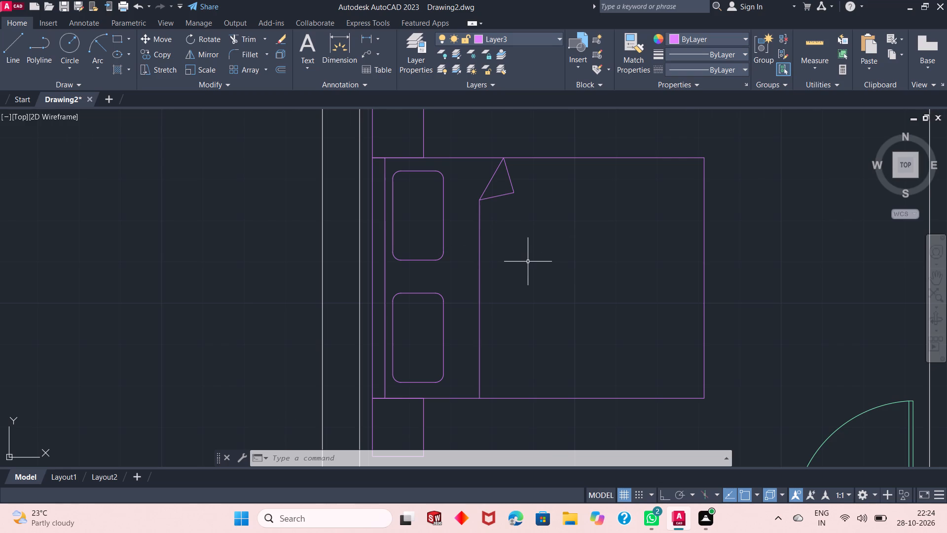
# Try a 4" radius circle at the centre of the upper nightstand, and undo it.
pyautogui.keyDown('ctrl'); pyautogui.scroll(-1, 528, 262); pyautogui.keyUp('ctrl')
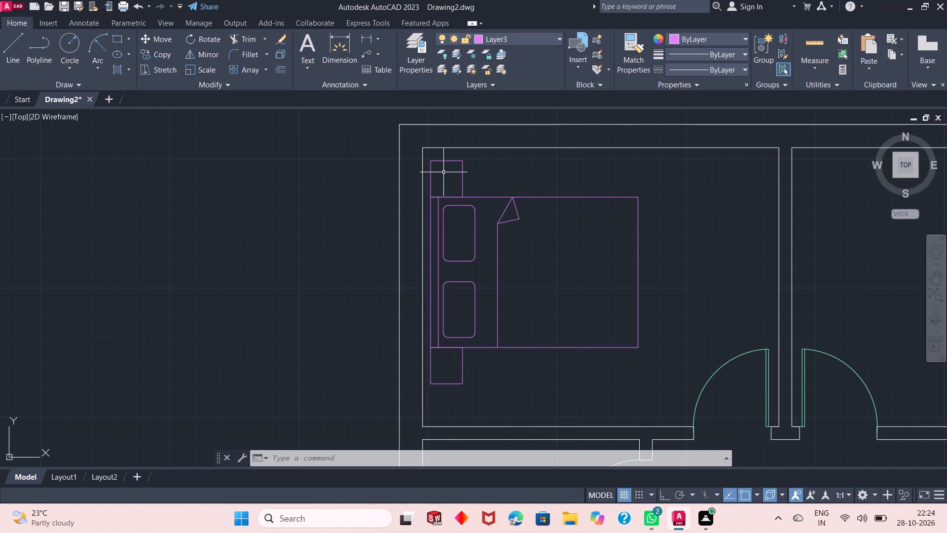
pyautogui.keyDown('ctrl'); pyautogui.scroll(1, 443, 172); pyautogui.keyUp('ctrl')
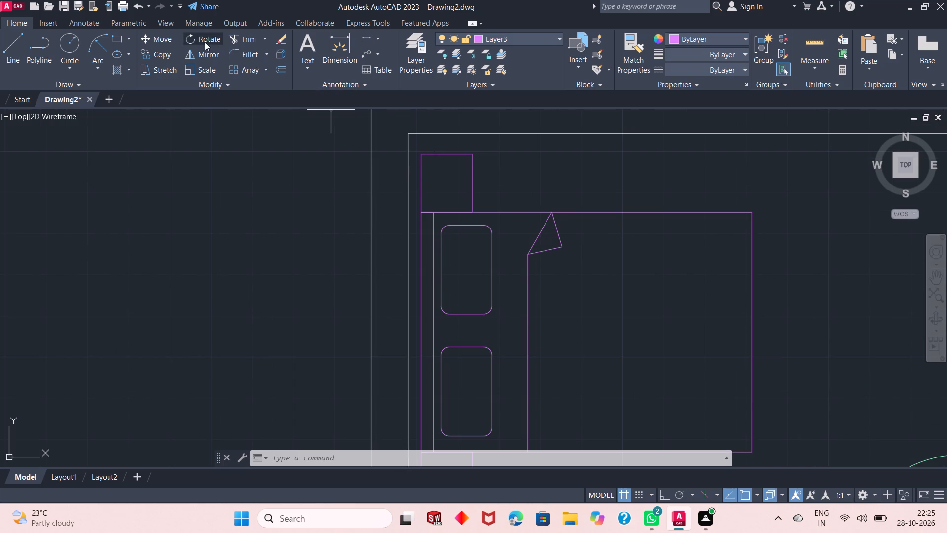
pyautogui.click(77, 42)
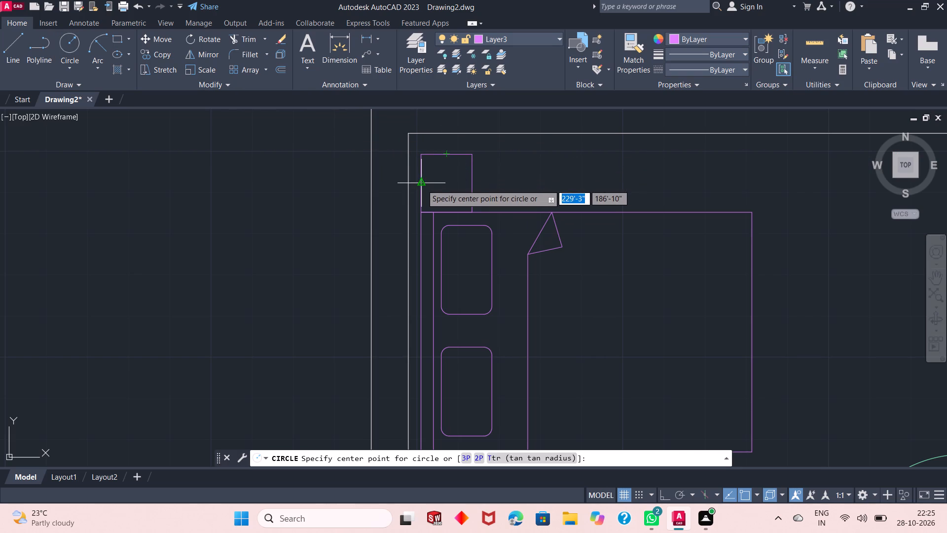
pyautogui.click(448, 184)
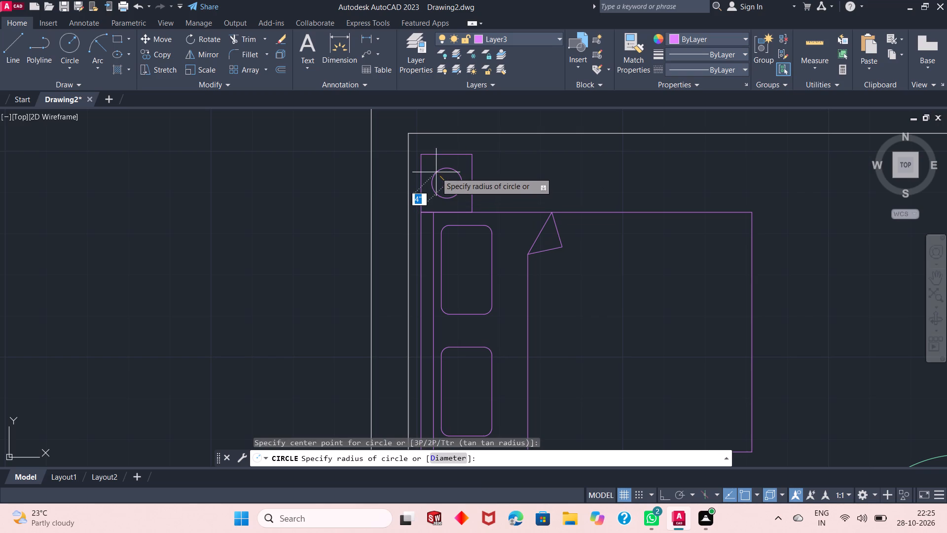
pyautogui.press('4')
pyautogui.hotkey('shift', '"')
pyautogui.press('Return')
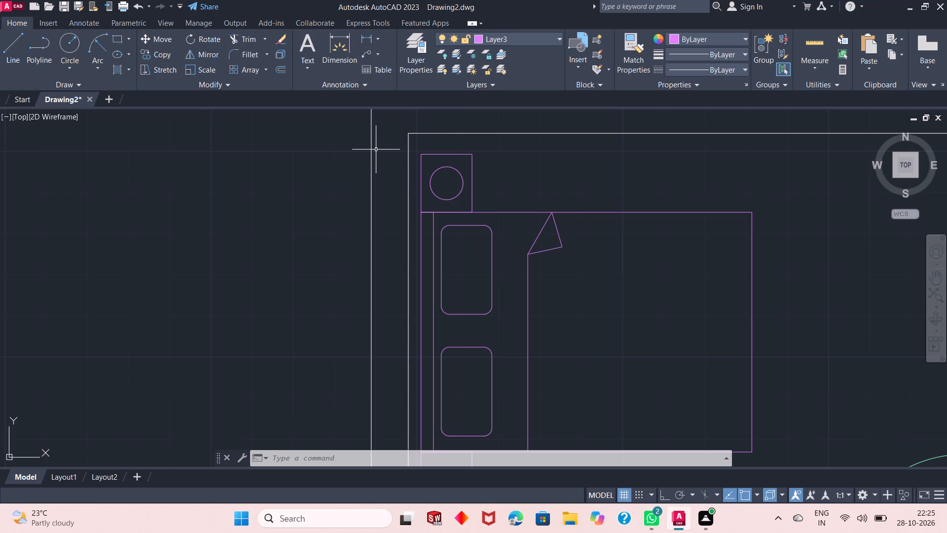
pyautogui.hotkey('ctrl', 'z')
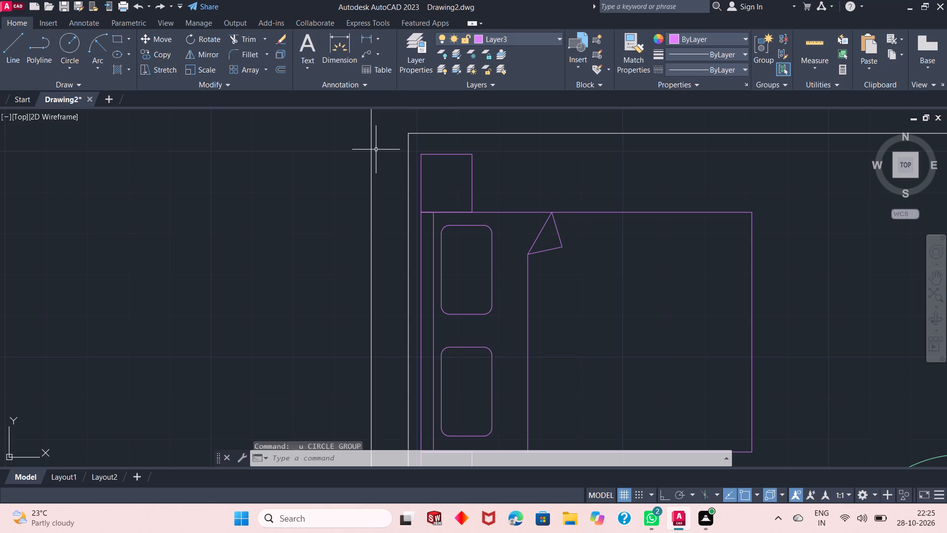
# Draw a circle with a 3" radius at the centre of the upper nightstand.
pyautogui.write('c')
pyautogui.press('space')
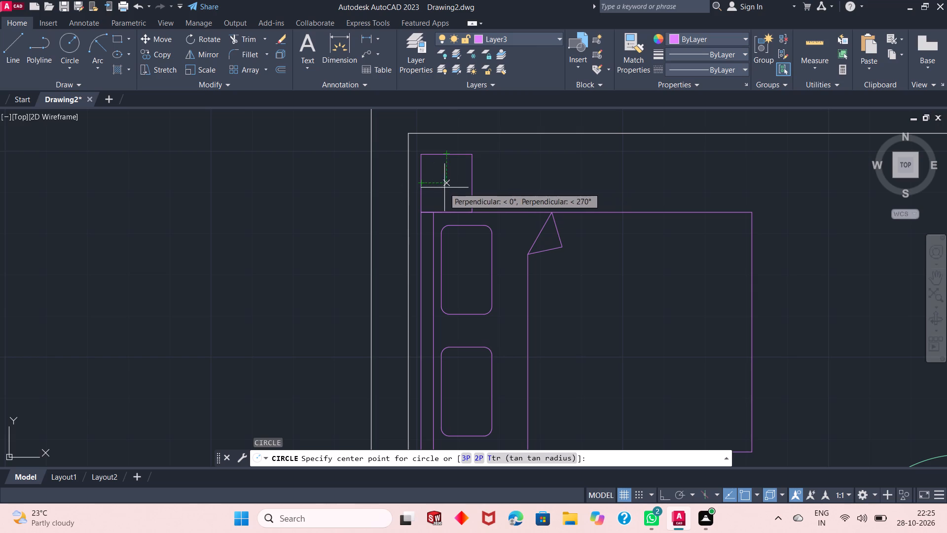
pyautogui.click(447, 185)
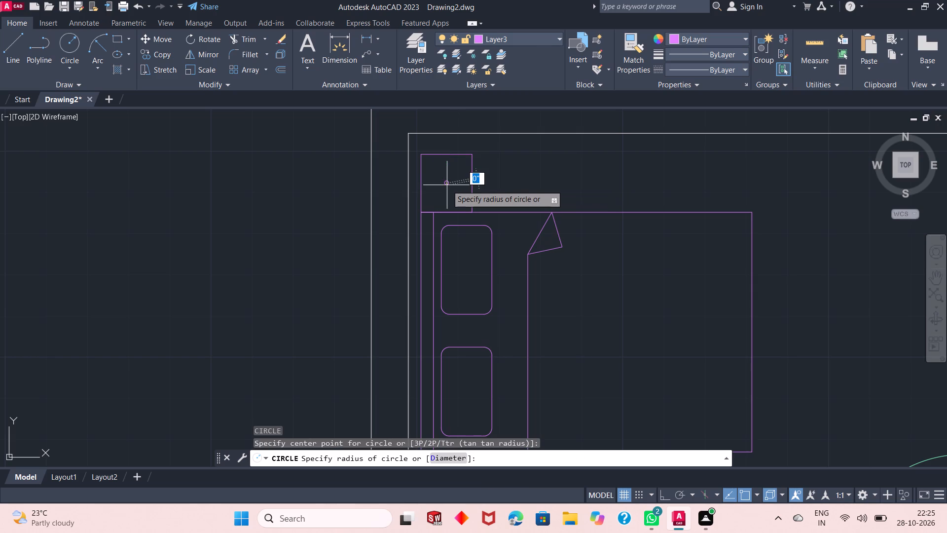
pyautogui.write('3"')
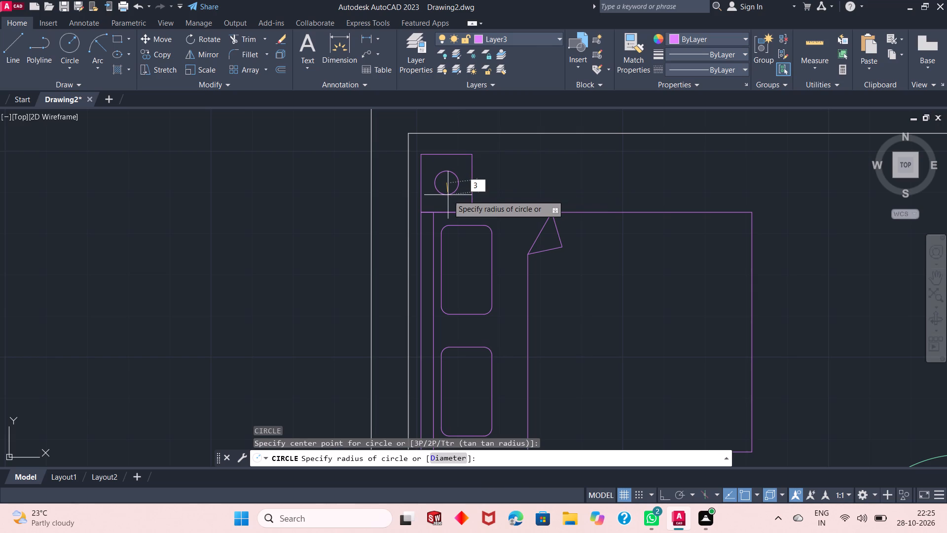
pyautogui.press('Return')
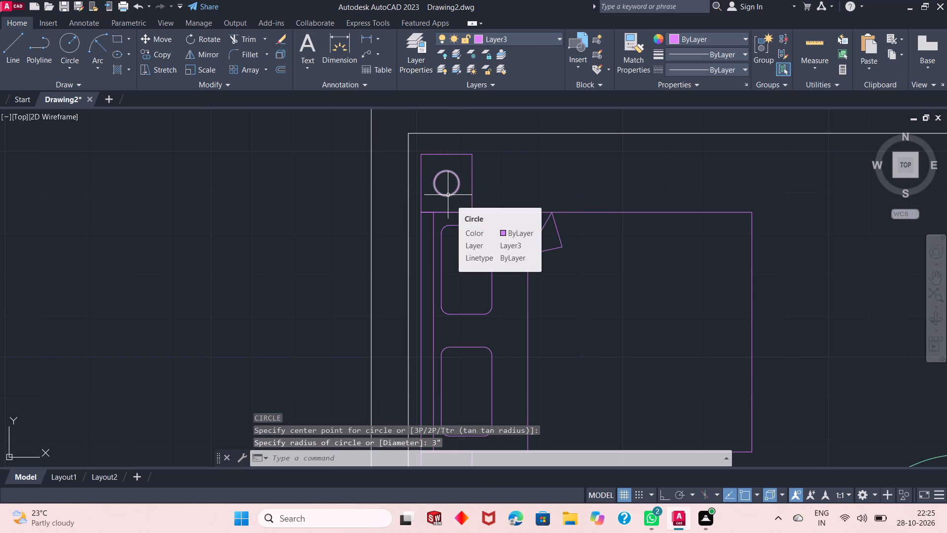
# With Ortho on, draw a 2" vertical line upward from the top quadrant of the upper nightstand's circle.
pyautogui.click(18, 48)
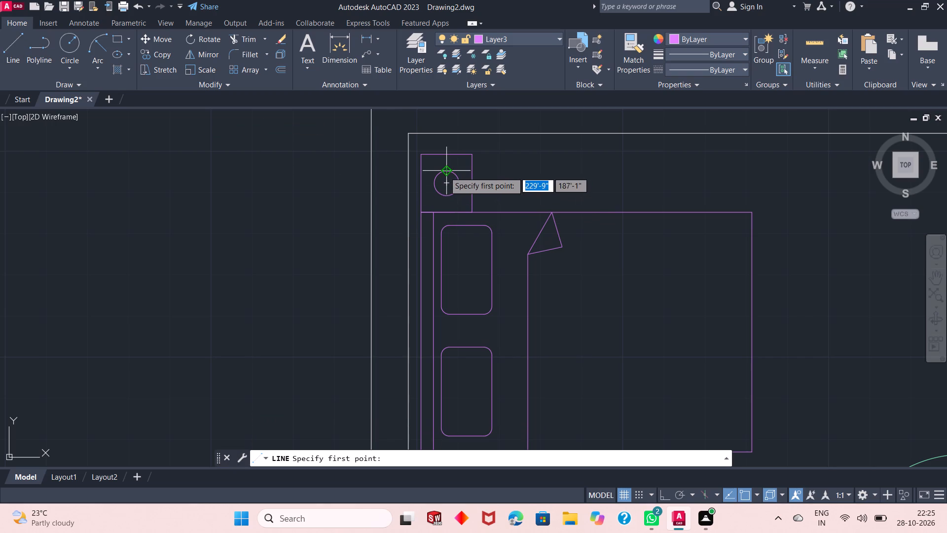
pyautogui.moveTo(444, 172); pyautogui.dragTo(446, 159)
pyautogui.keyDown('ctrl'); pyautogui.scroll(2, 446, 159); pyautogui.keyUp('ctrl')
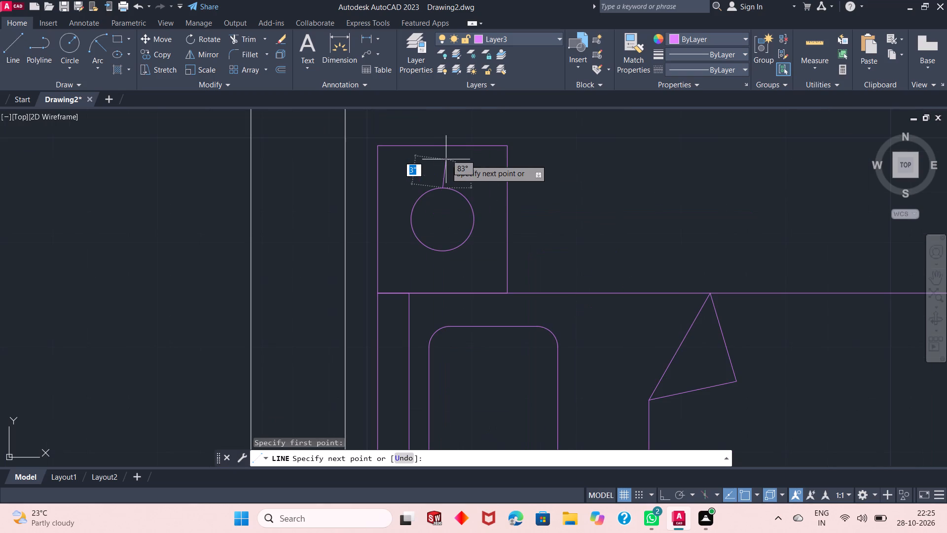
pyautogui.press('F8')
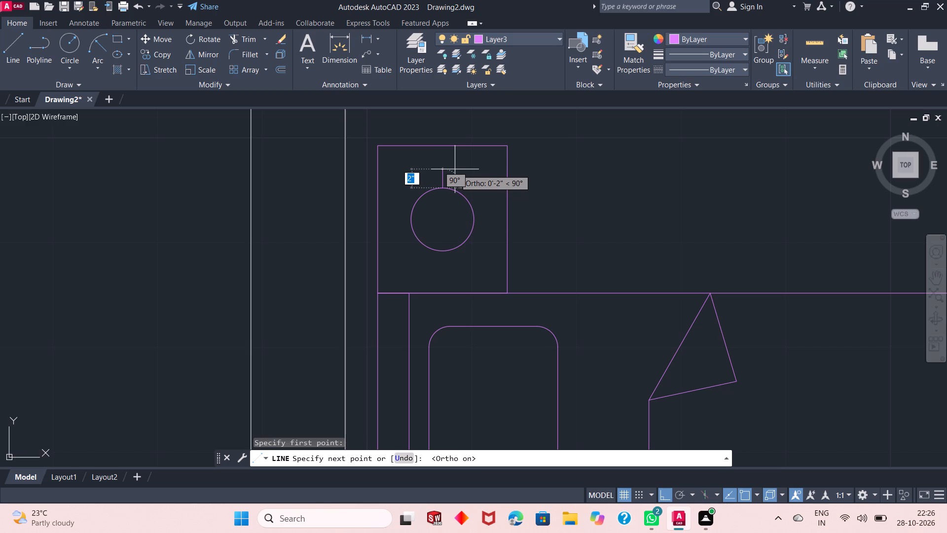
pyautogui.write('2"')
pyautogui.press('Return')
pyautogui.press('Return')
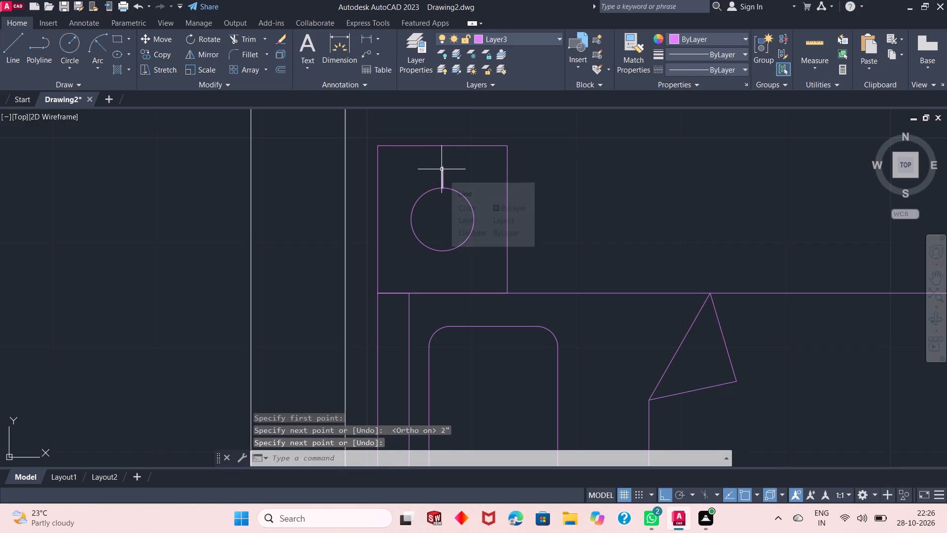
# Polar-array the 2" line around the upper nightstand circle's centre with 8 items to form the lamp rays.
pyautogui.click(441, 169)
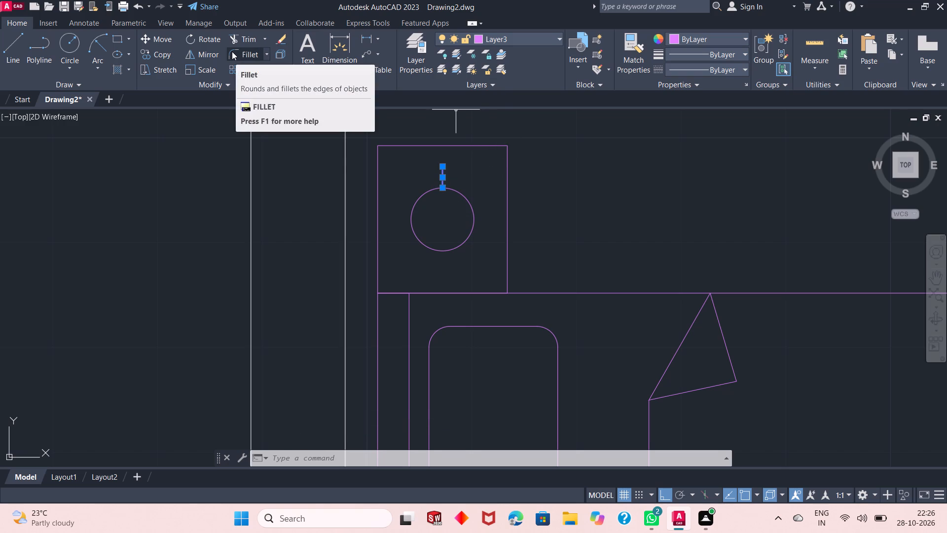
pyautogui.click(263, 73)
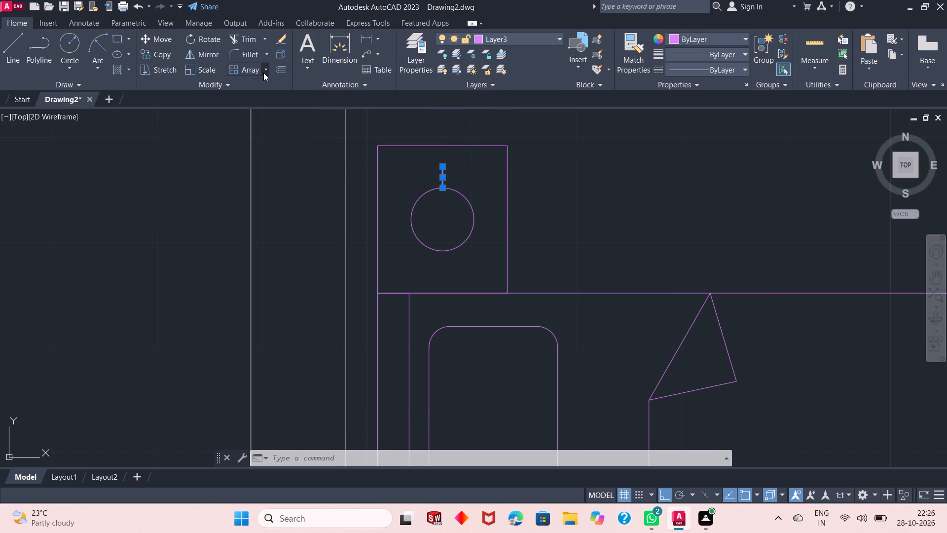
pyautogui.click(263, 133)
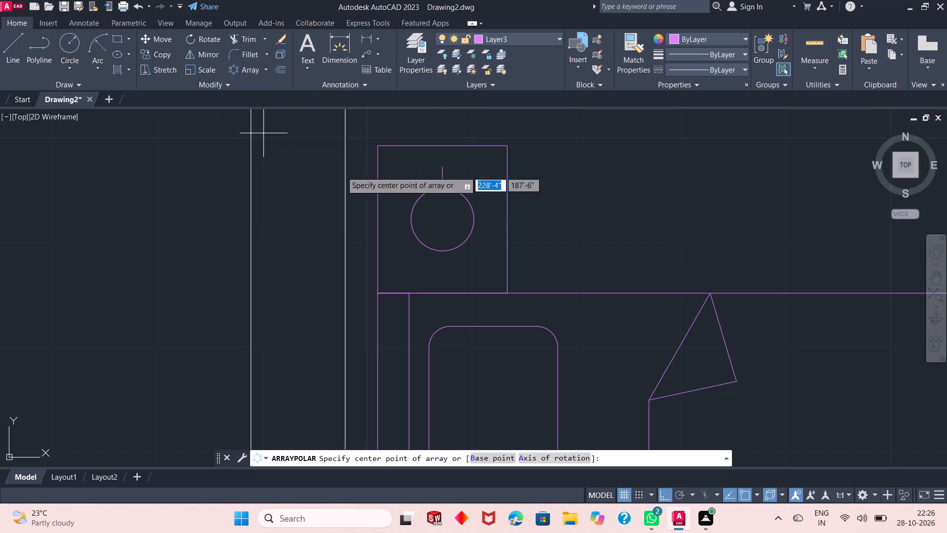
pyautogui.click(440, 218)
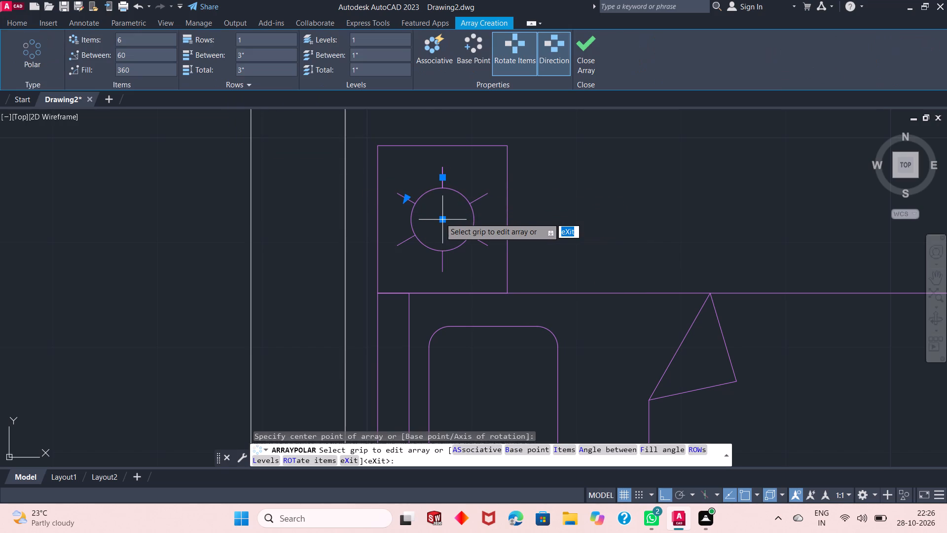
pyautogui.doubleClick(145, 34)
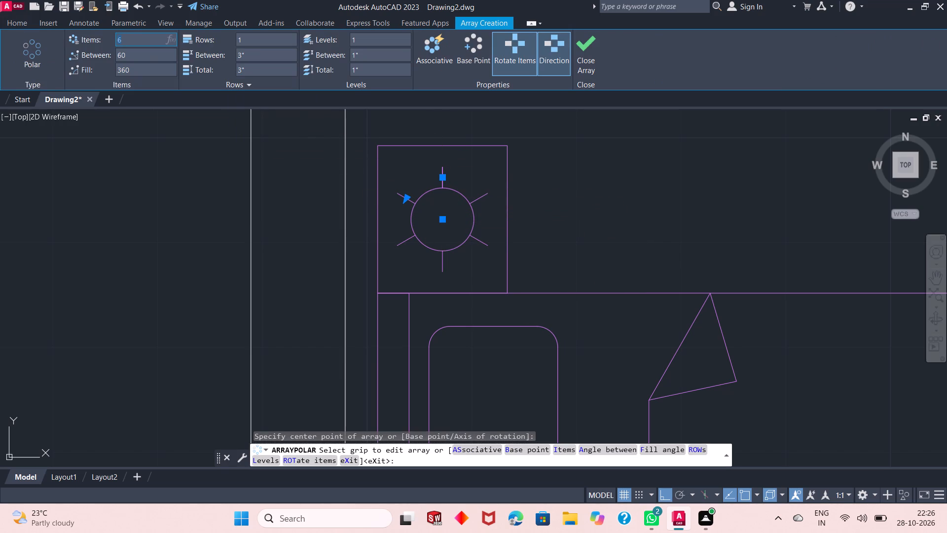
pyautogui.press('8')
pyautogui.press('Return')
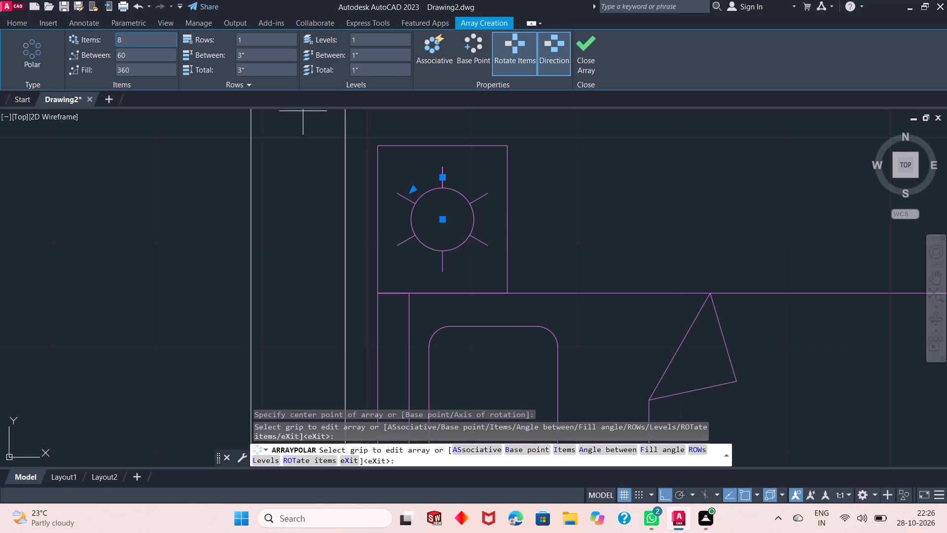
pyautogui.press('Return')
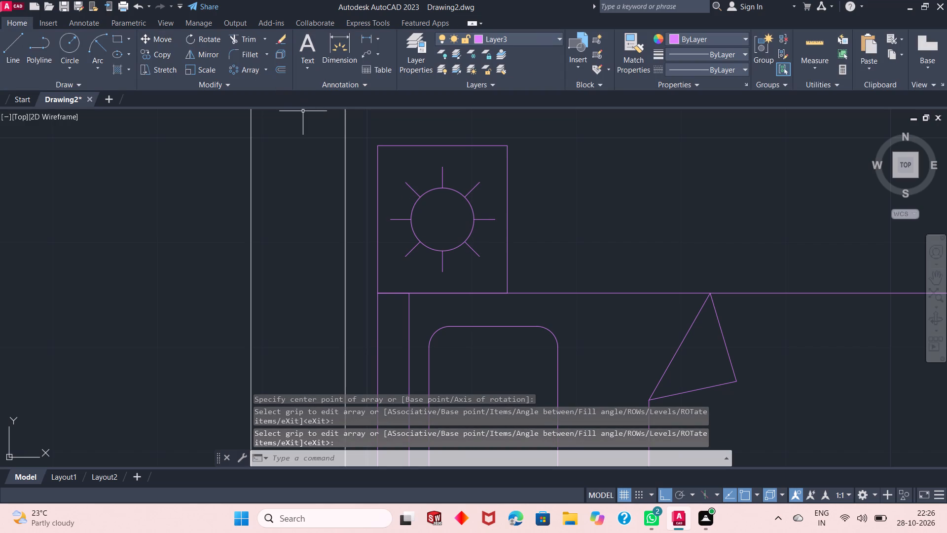
# Draw a circle with a 3" radius at the centre of the lower nightstand.
pyautogui.keyDown('ctrl'); pyautogui.scroll(-4, 417, 187); pyautogui.keyUp('ctrl')
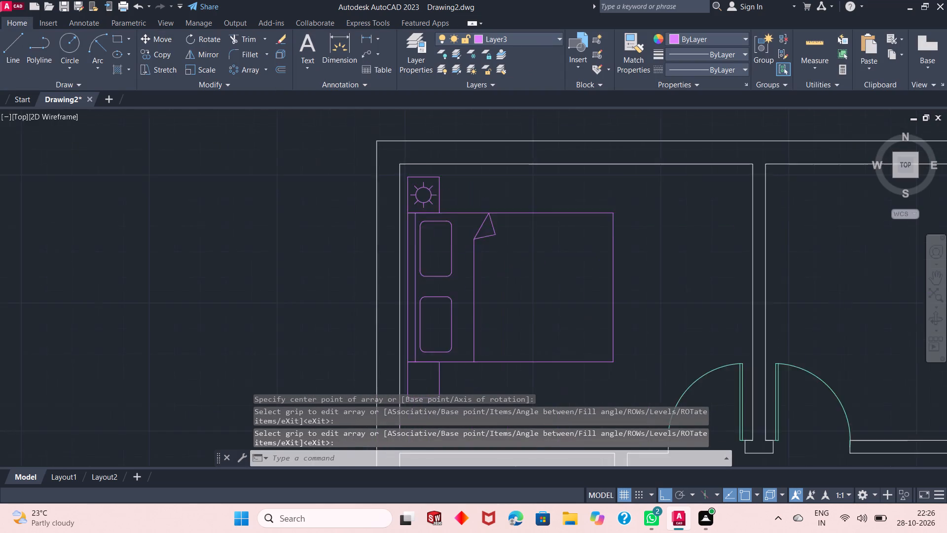
pyautogui.keyDown('ctrl'); pyautogui.scroll(-1, 417, 187); pyautogui.keyUp('ctrl')
pyautogui.keyDown('ctrl'); pyautogui.scroll(1, 417, 187); pyautogui.keyUp('ctrl')
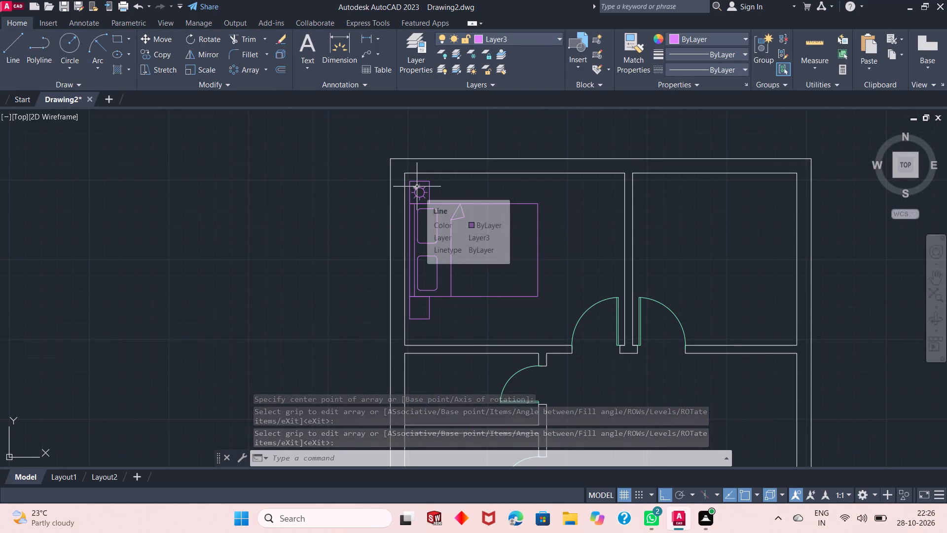
pyautogui.keyDown('ctrl'); pyautogui.scroll(5, 420, 321); pyautogui.keyUp('ctrl')
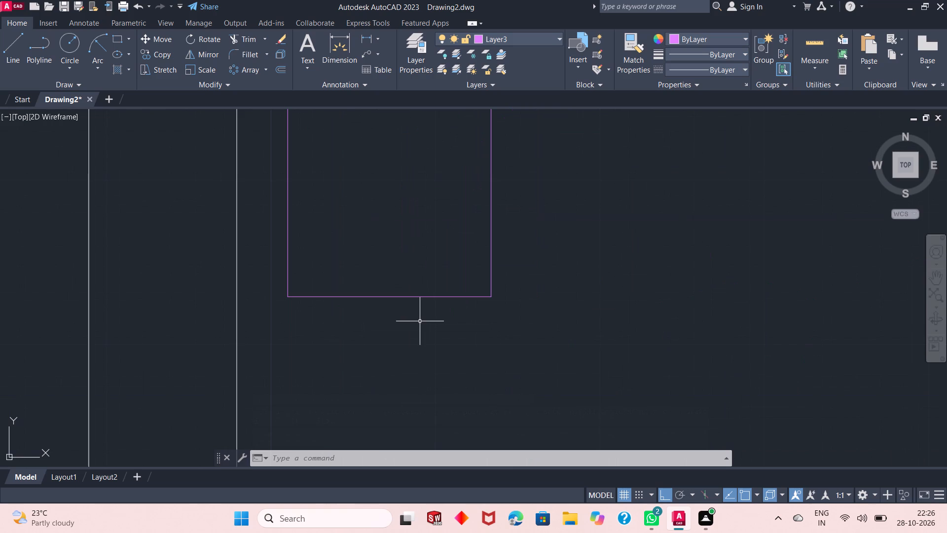
pyautogui.keyDown('ctrl'); pyautogui.scroll(-2, 396, 408); pyautogui.keyUp('ctrl')
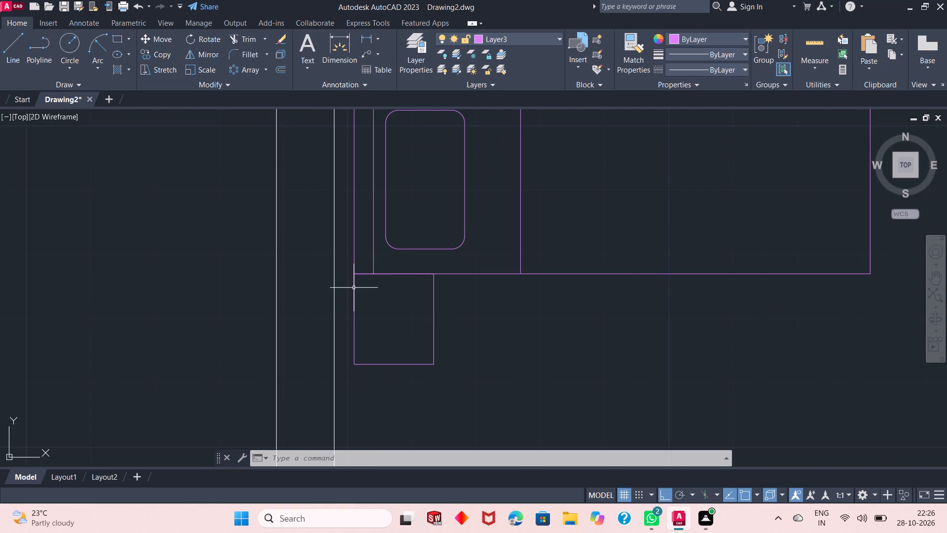
pyautogui.click(67, 45)
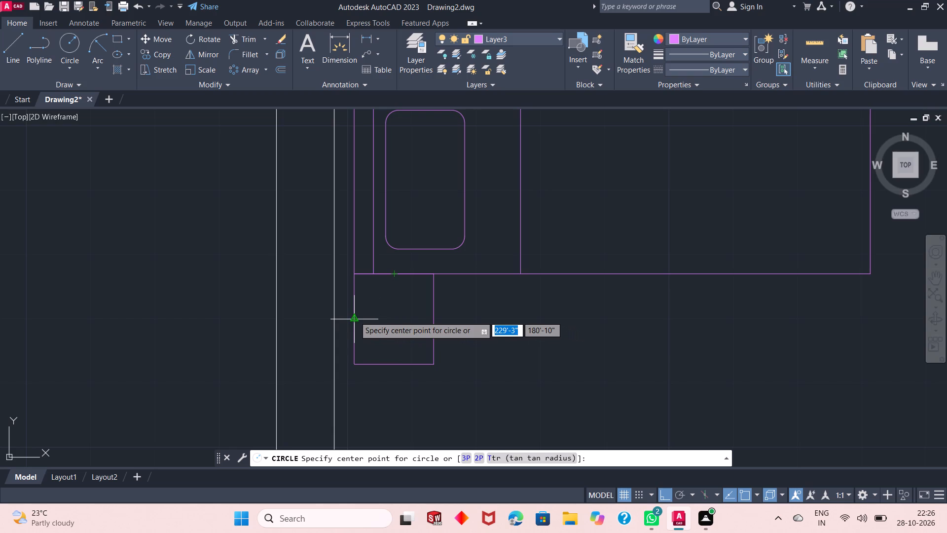
pyautogui.click(394, 320)
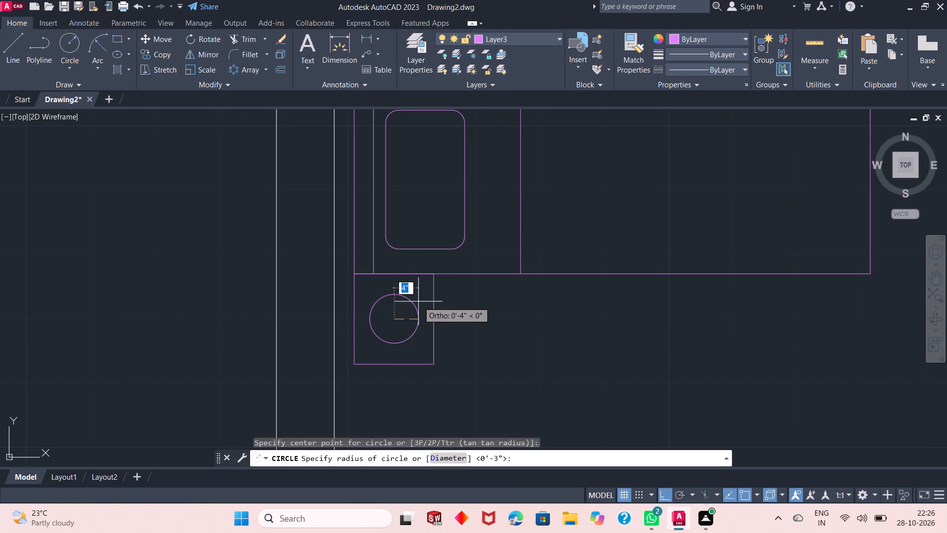
pyautogui.press('3')
pyautogui.hotkey('shift', '"')
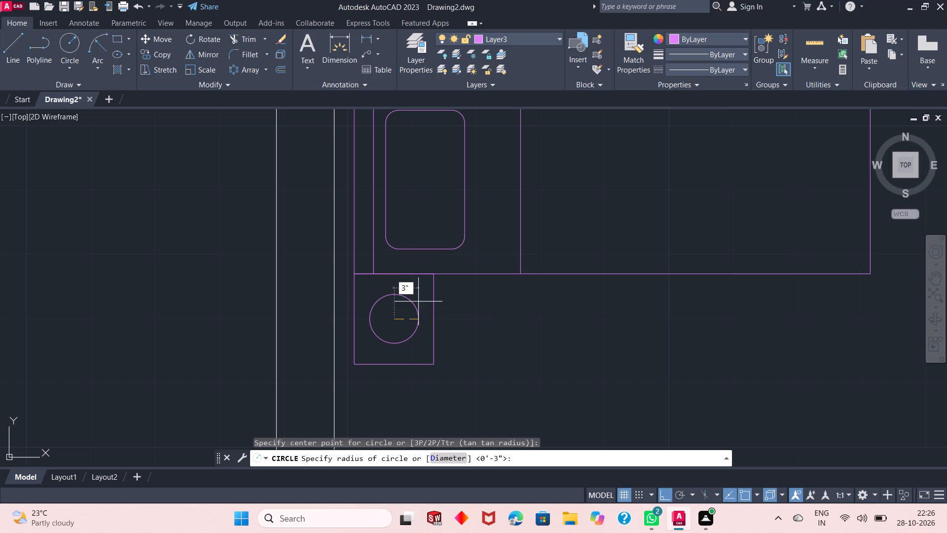
pyautogui.press('Return')
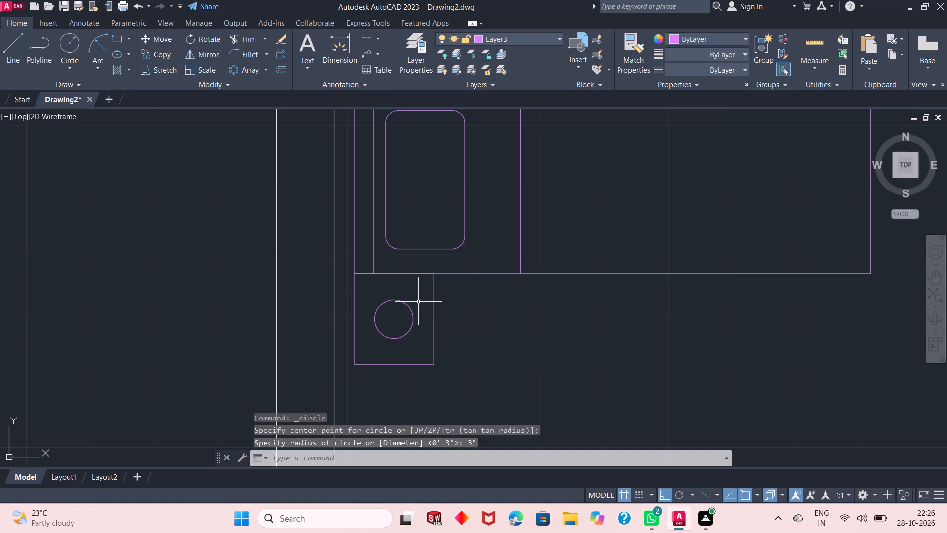
# Draw a 2" vertical line upward from the top quadrant of the lower nightstand's circle.
pyautogui.click(18, 50)
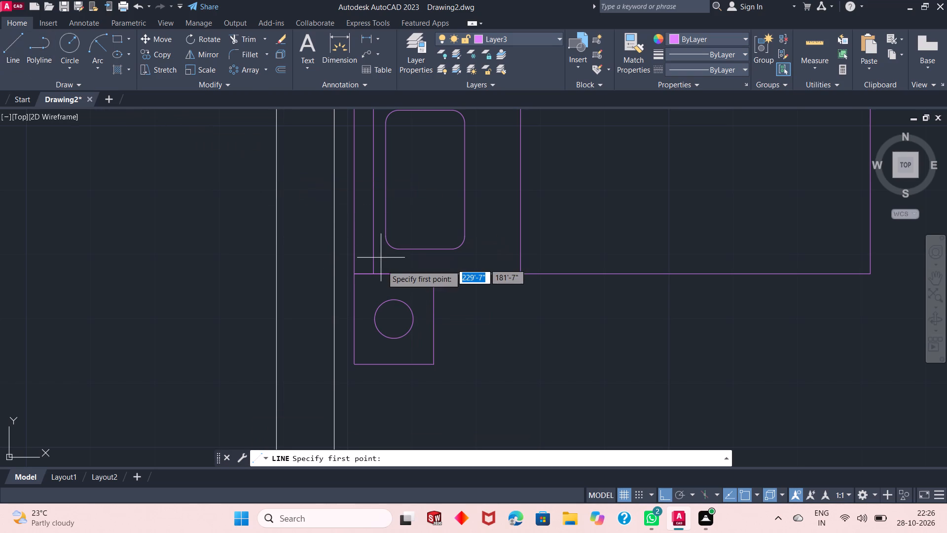
pyautogui.click(394, 299)
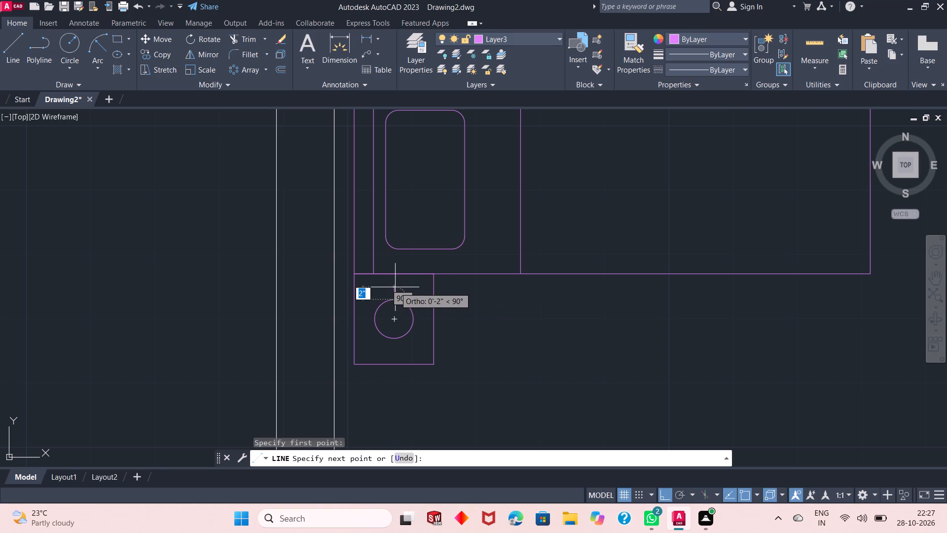
pyautogui.write('2"')
pyautogui.press('Return')
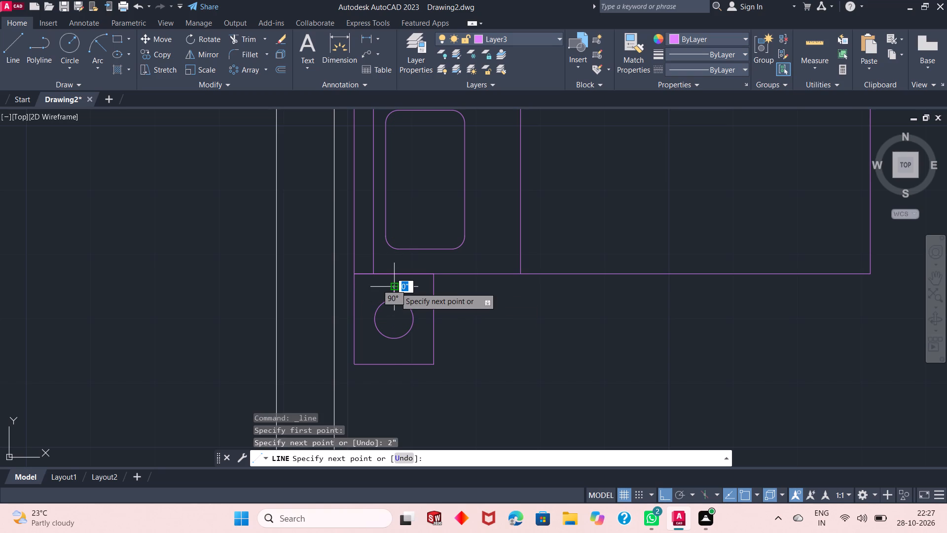
pyautogui.press('space')
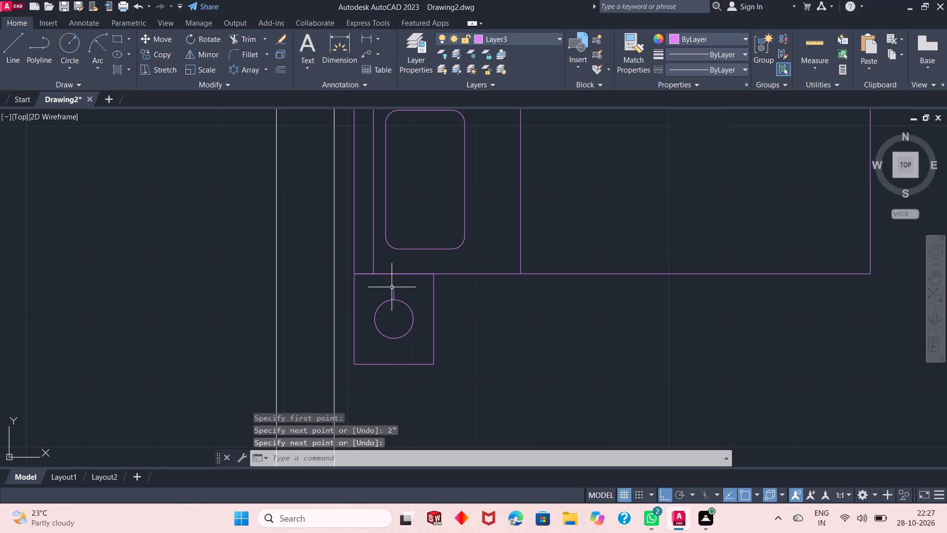
# Polar-array the 2" line around the lower nightstand circle's centre with 8 items.
pyautogui.click(395, 293)
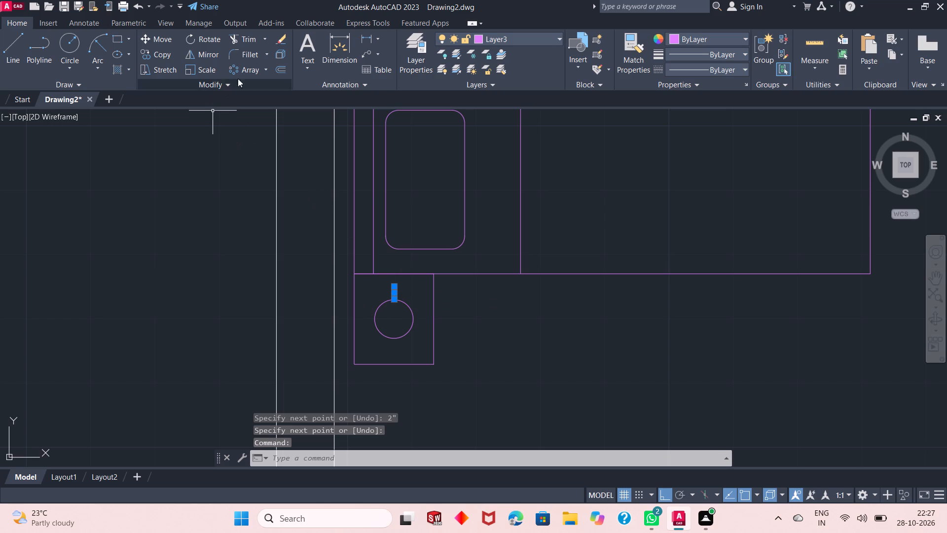
pyautogui.click(249, 70)
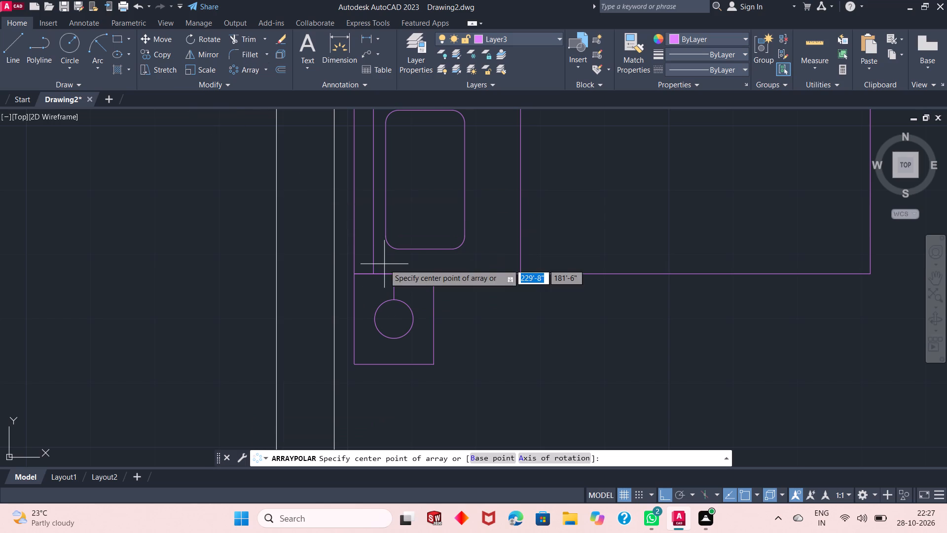
pyautogui.click(395, 321)
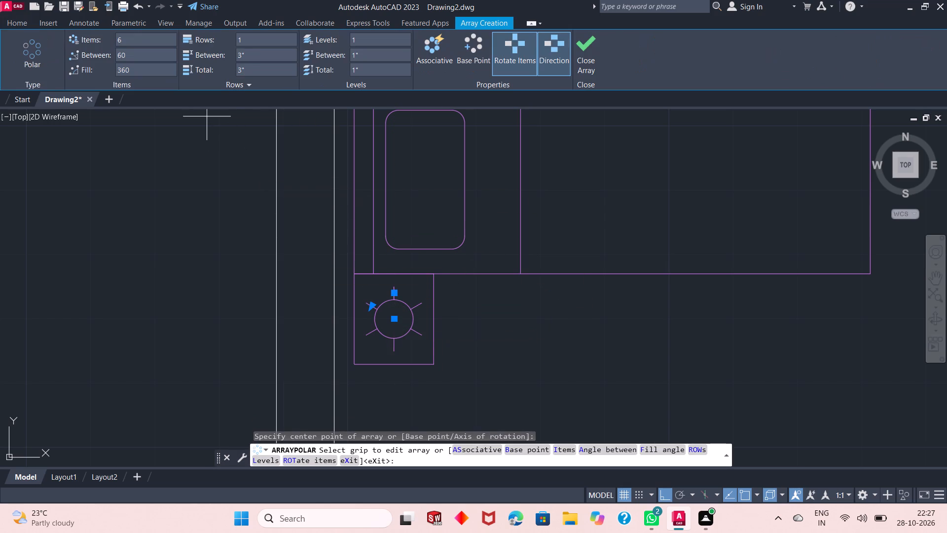
pyautogui.doubleClick(130, 40)
pyautogui.press('8')
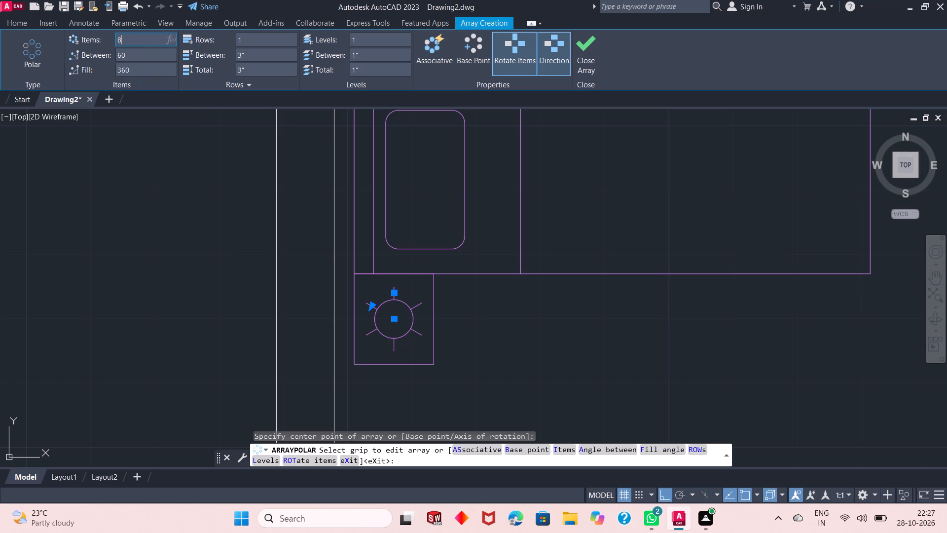
pyautogui.press('Return')
pyautogui.press('space')
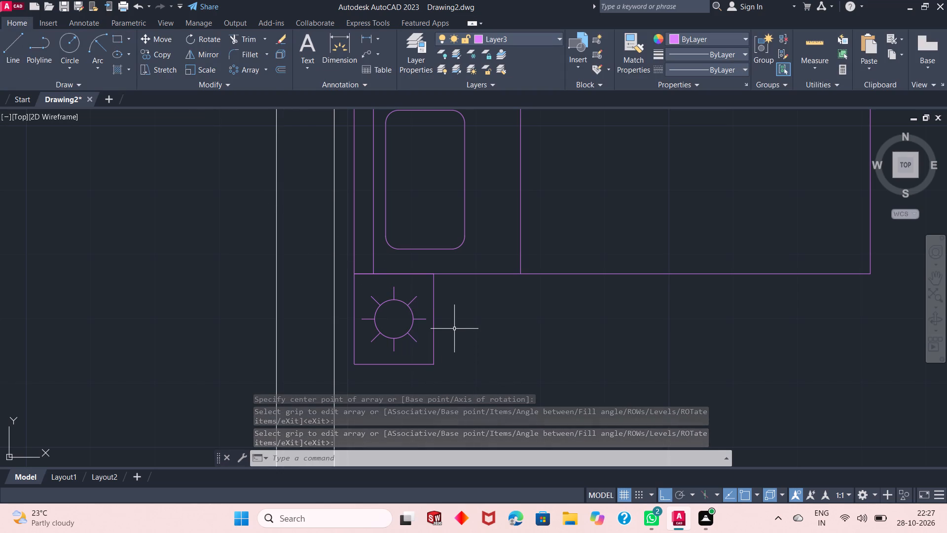
# Draw a wardrobe rectangle about 1'-5" wide and 4' long from the bedroom's upper-right inner corner, along the partition wall.
pyautogui.keyDown('ctrl'); pyautogui.scroll(-2, 454, 329); pyautogui.keyUp('ctrl')
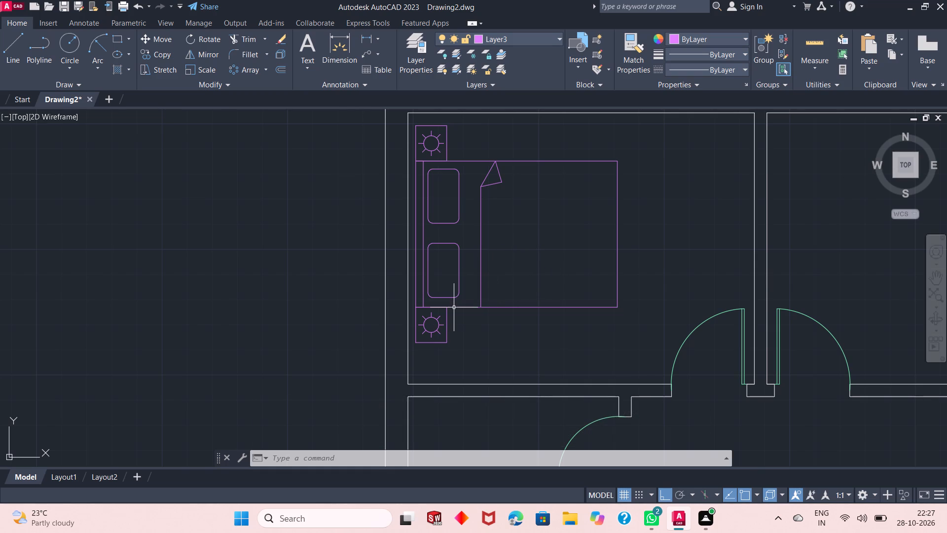
pyautogui.keyDown('ctrl'); pyautogui.scroll(-1, 452, 311); pyautogui.keyUp('ctrl')
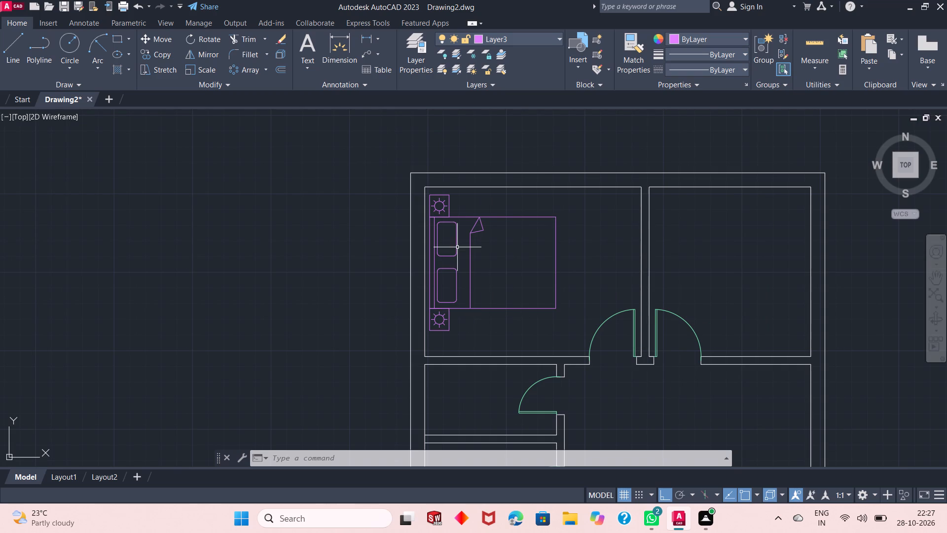
pyautogui.click(117, 40)
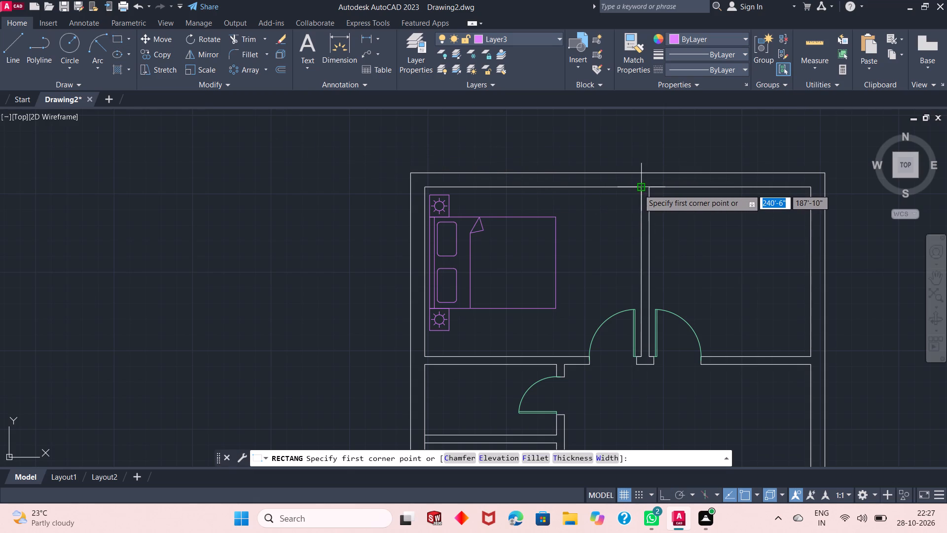
pyautogui.moveTo(638, 189); pyautogui.dragTo(618, 263)
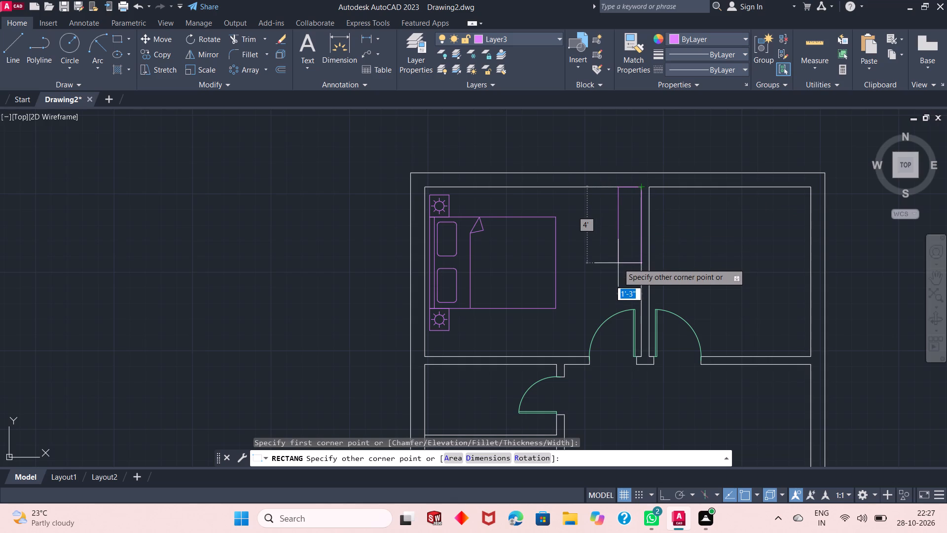
pyautogui.moveTo(618, 263); pyautogui.dragTo(615, 263)
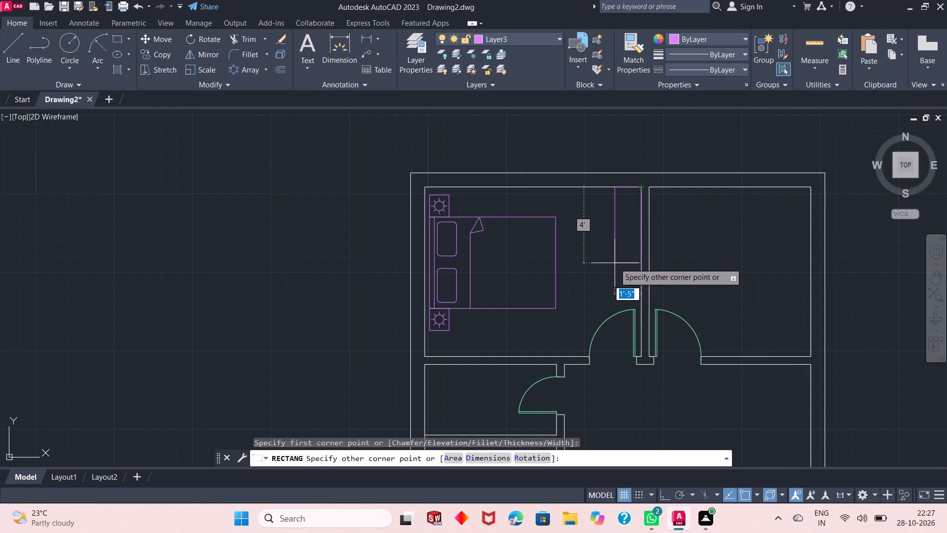
pyautogui.moveTo(615, 263); pyautogui.dragTo(615, 263)
pyautogui.click(615, 263)
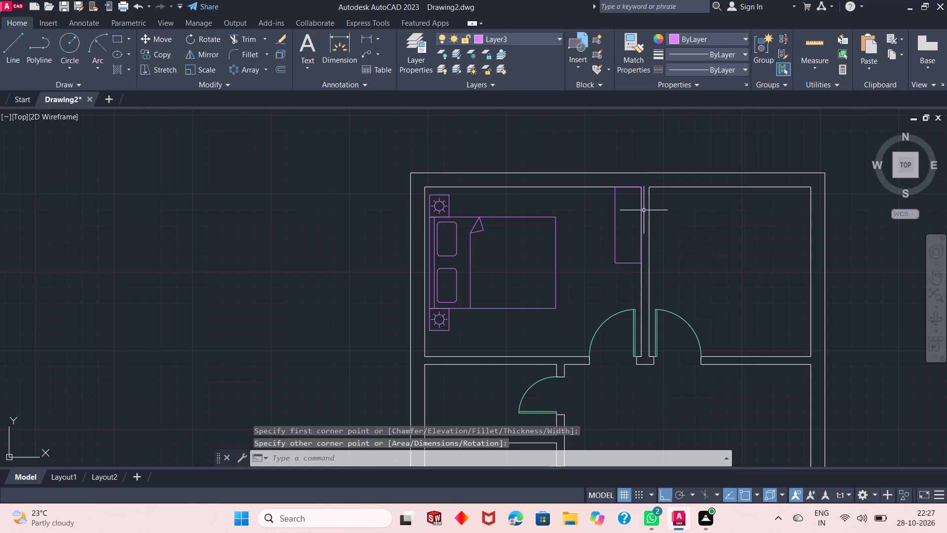
# Draw a vertical centre line through the wardrobe from the midpoint of its top edge to the midpoint of its bottom edge.
pyautogui.keyDown('ctrl'); pyautogui.scroll(2, 644, 210); pyautogui.keyUp('ctrl')
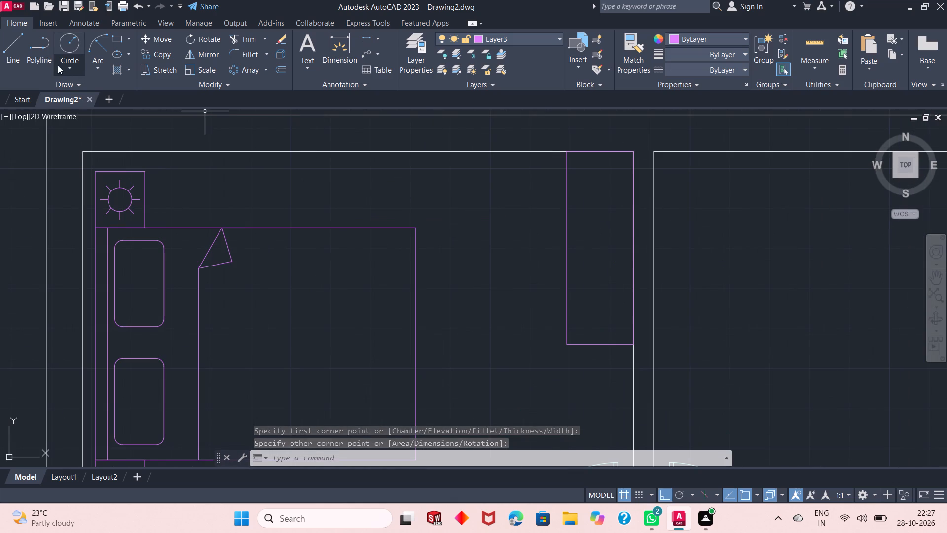
pyautogui.click(16, 49)
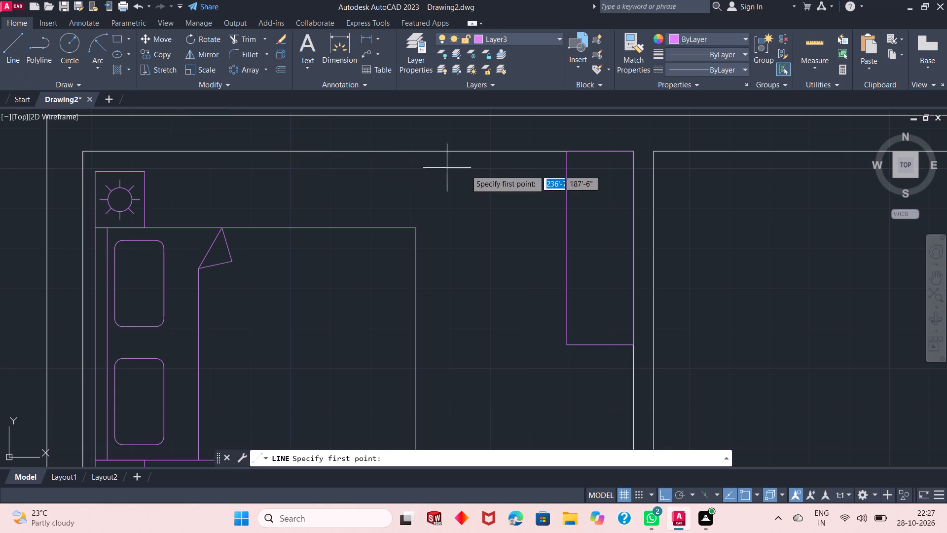
pyautogui.click(598, 153)
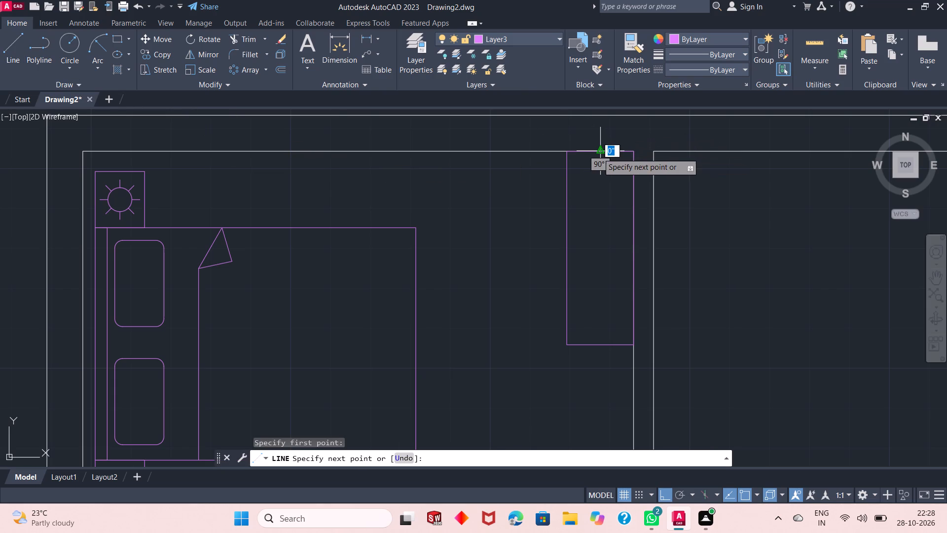
pyautogui.click(603, 343)
pyautogui.press('Return')
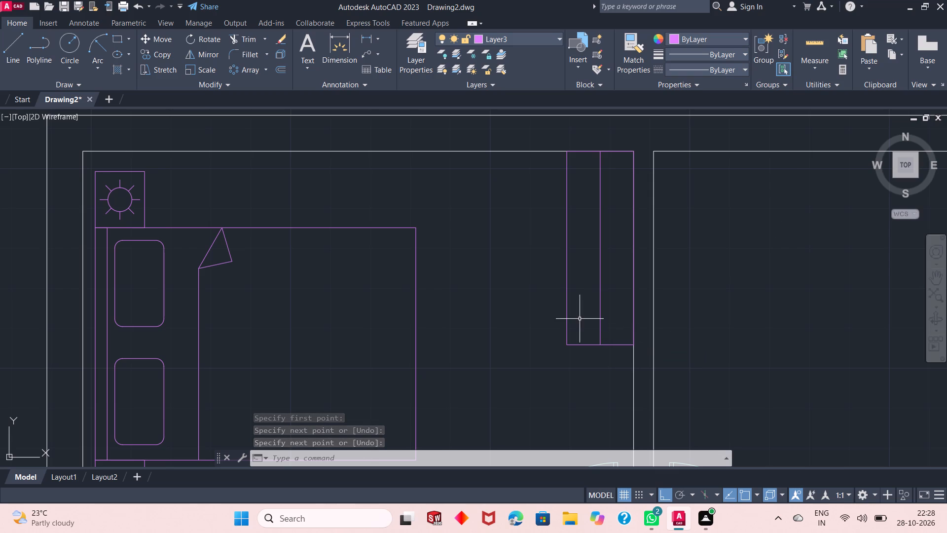
# Draw a horizontal hanger line about 9" long across the centre line near the wardrobe's lower end.
pyautogui.click(12, 52)
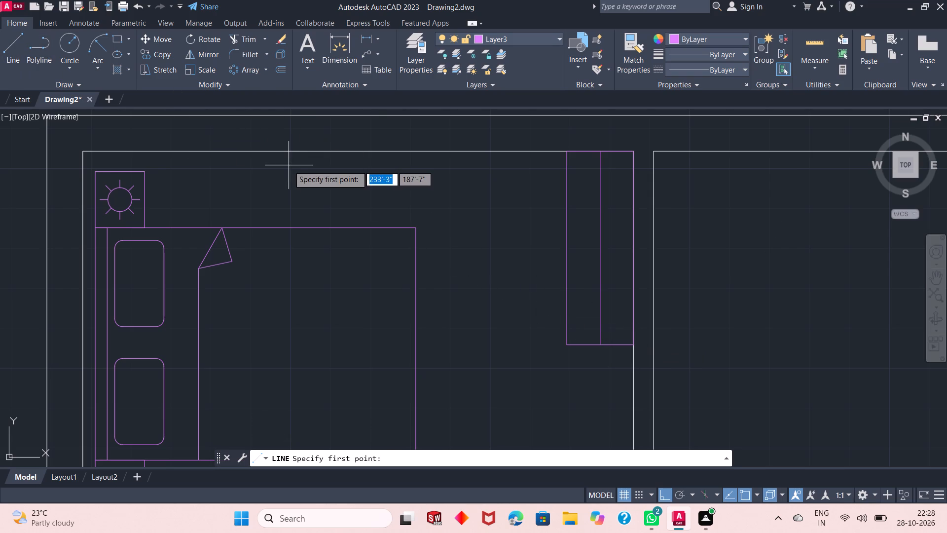
pyautogui.click(582, 324)
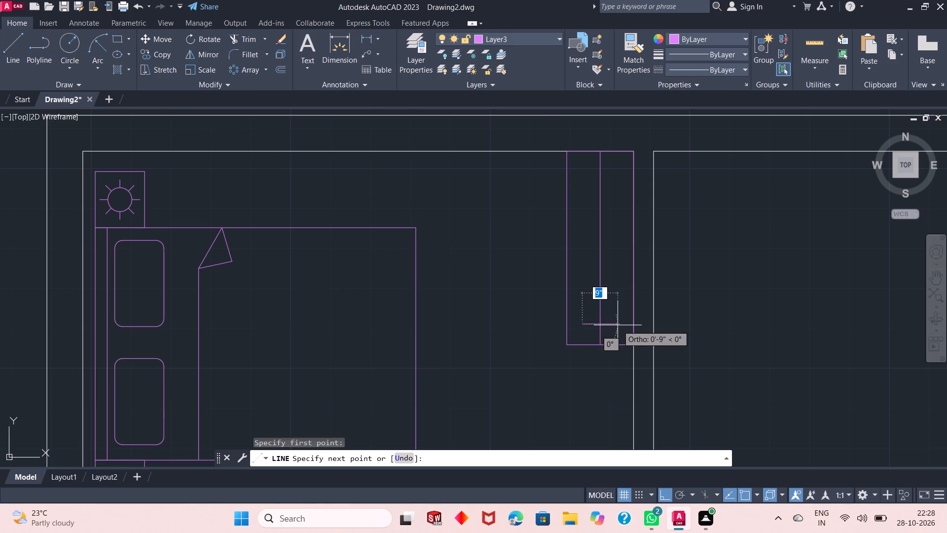
pyautogui.click(618, 325)
pyautogui.press('Return')
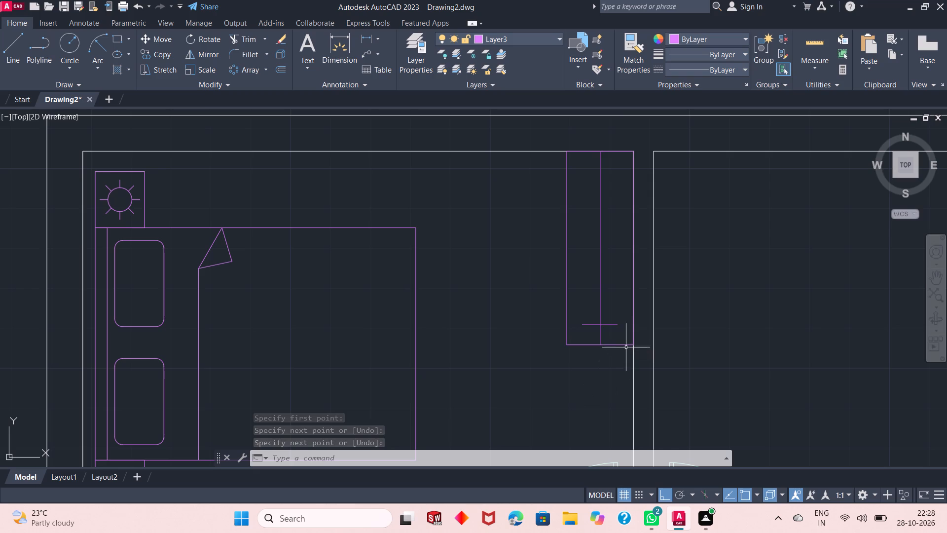
# Offset the hanger line upward three times in succession at 2" spacing along the wardrobe's centre line.
pyautogui.click(609, 324)
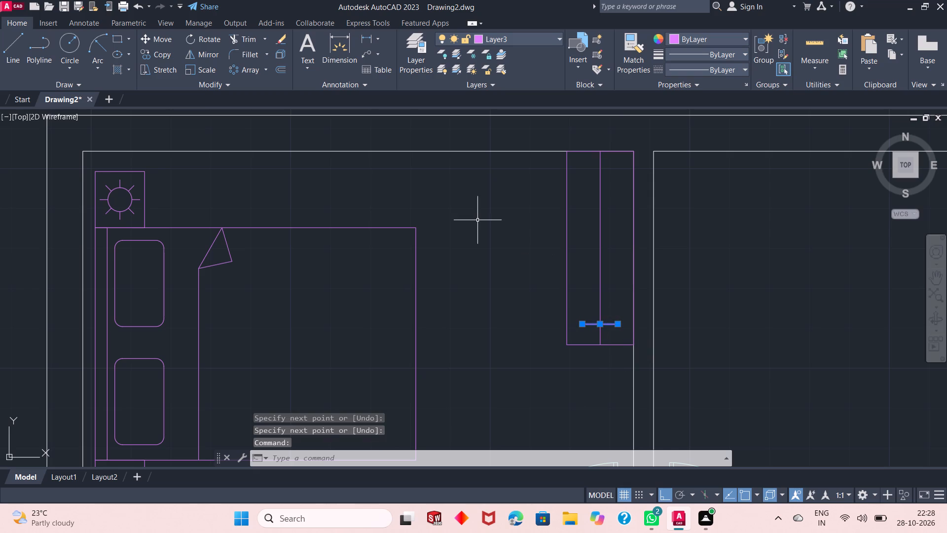
pyautogui.click(275, 70)
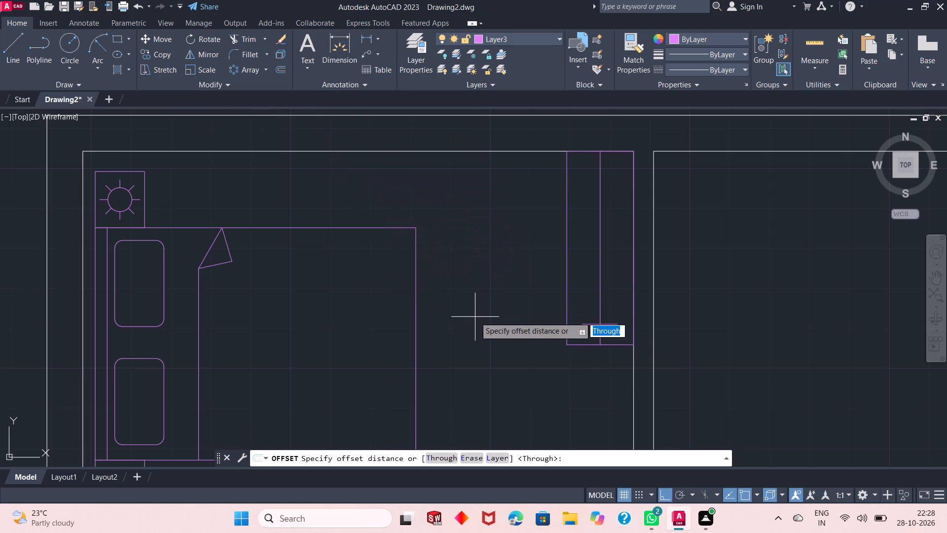
pyautogui.press('space')
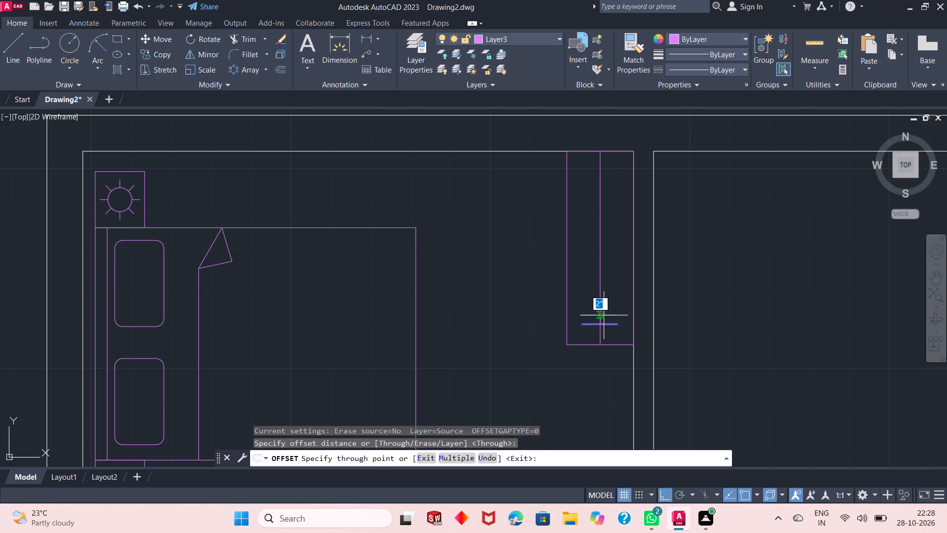
pyautogui.write('2"')
pyautogui.press('Return')
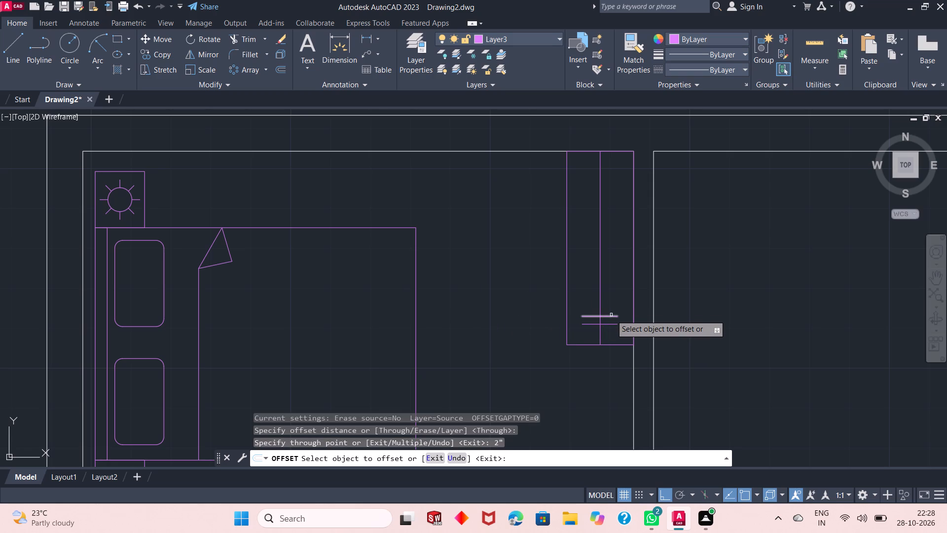
pyautogui.click(612, 315)
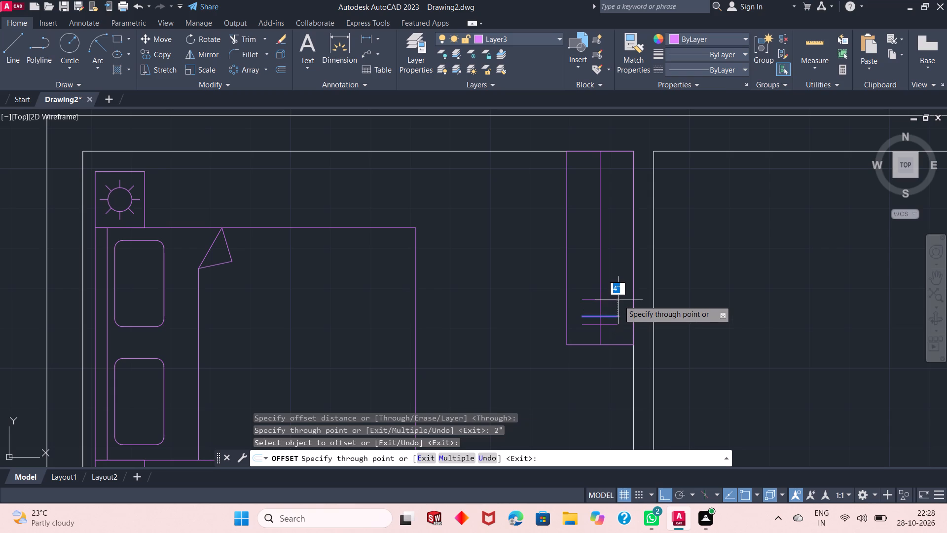
pyautogui.press('2')
pyautogui.hotkey('shift', '"')
pyautogui.press('Return')
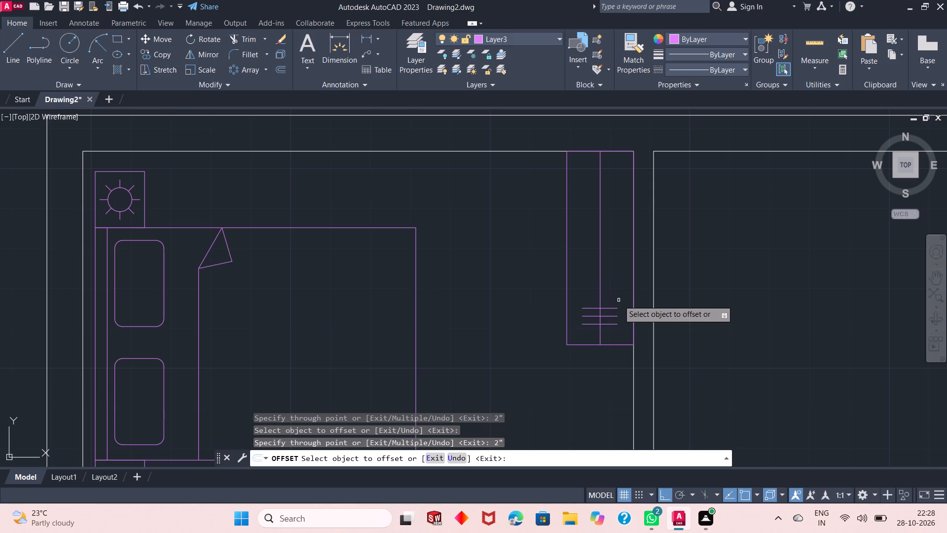
pyautogui.click(613, 307)
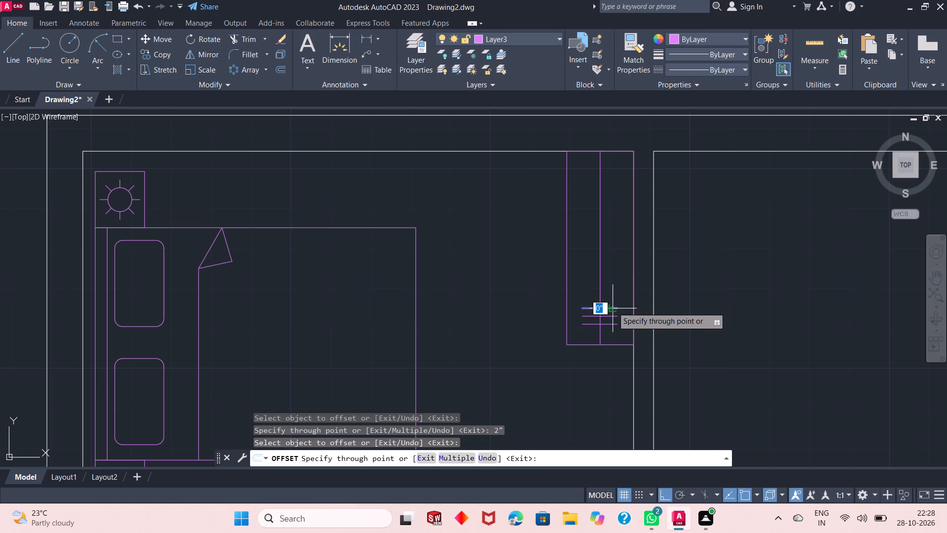
pyautogui.write('2"')
pyautogui.press('Return')
# Offset the topmost hanger line upward four more times in succession, 2" each time.
pyautogui.click(619, 299)
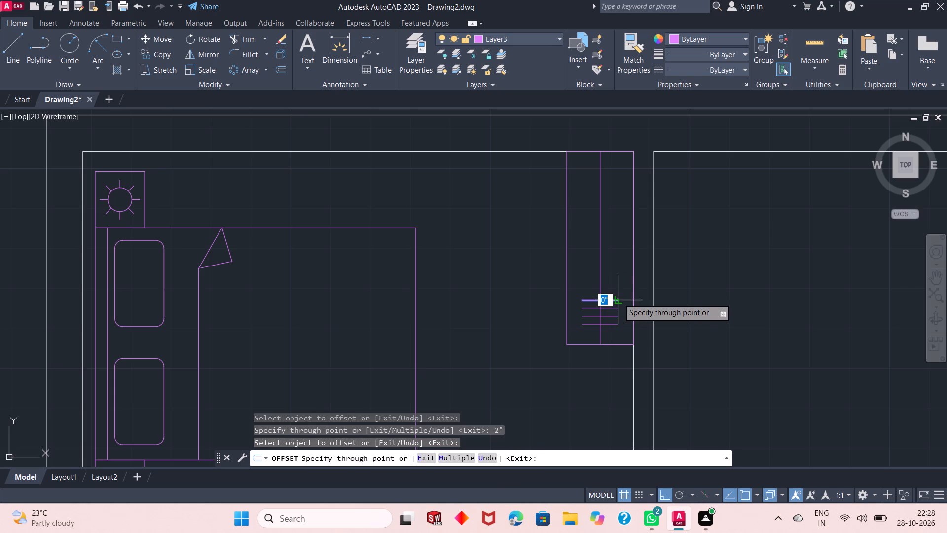
pyautogui.write('2"')
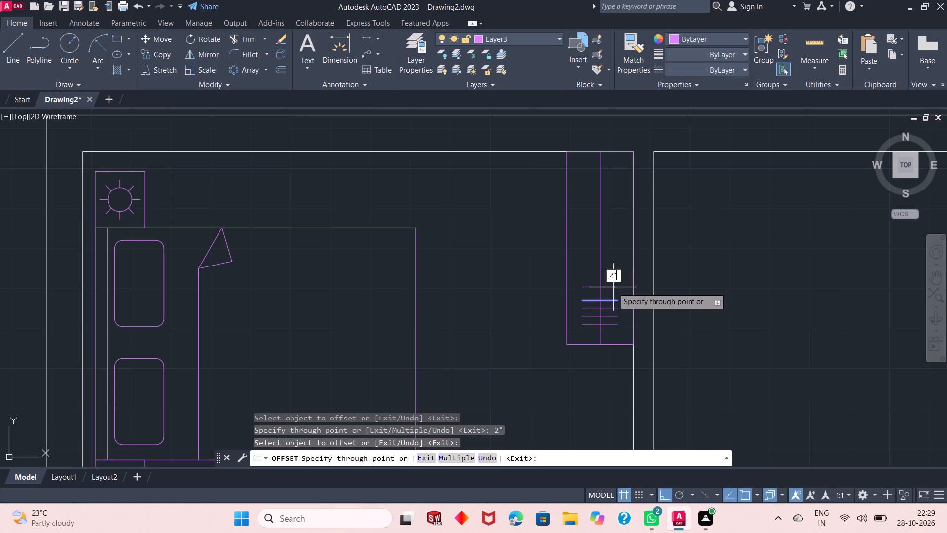
pyautogui.press('Return')
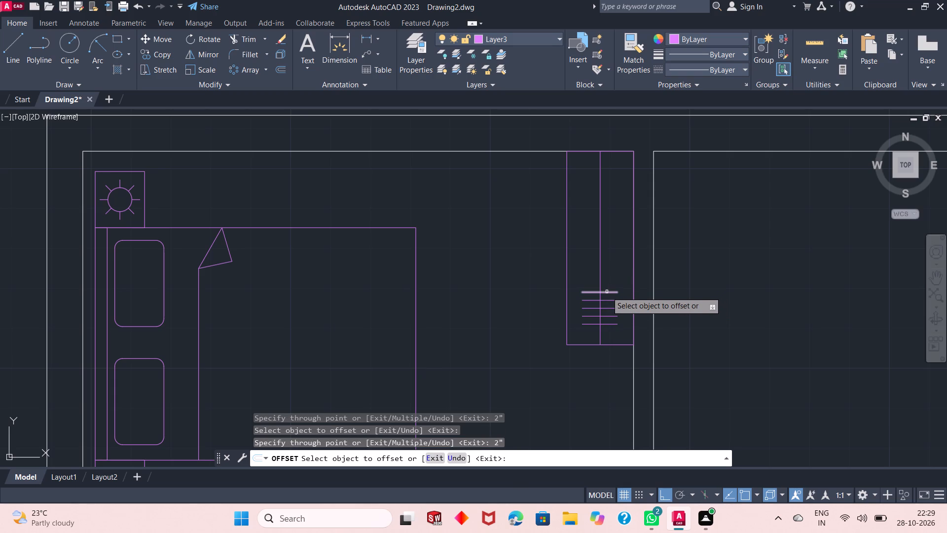
pyautogui.click(605, 293)
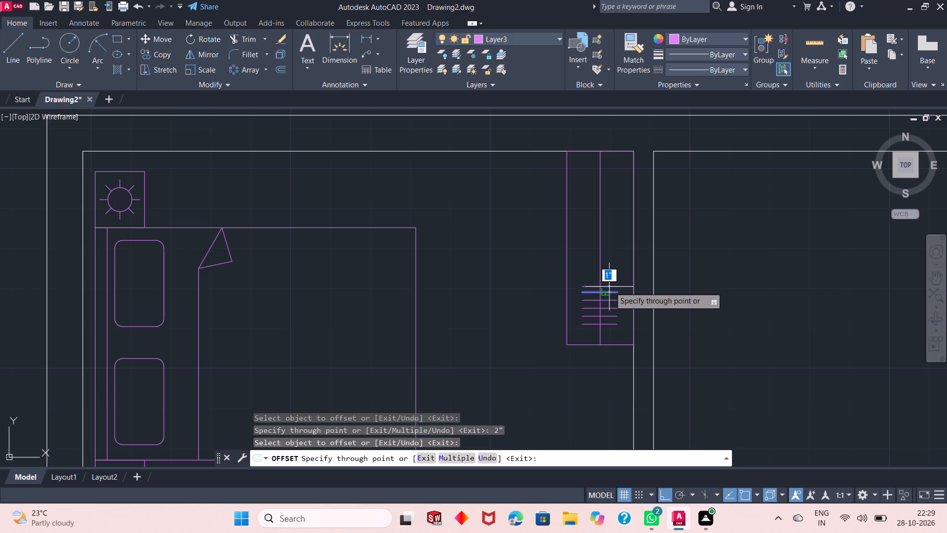
pyautogui.write('2"')
pyautogui.press('Return')
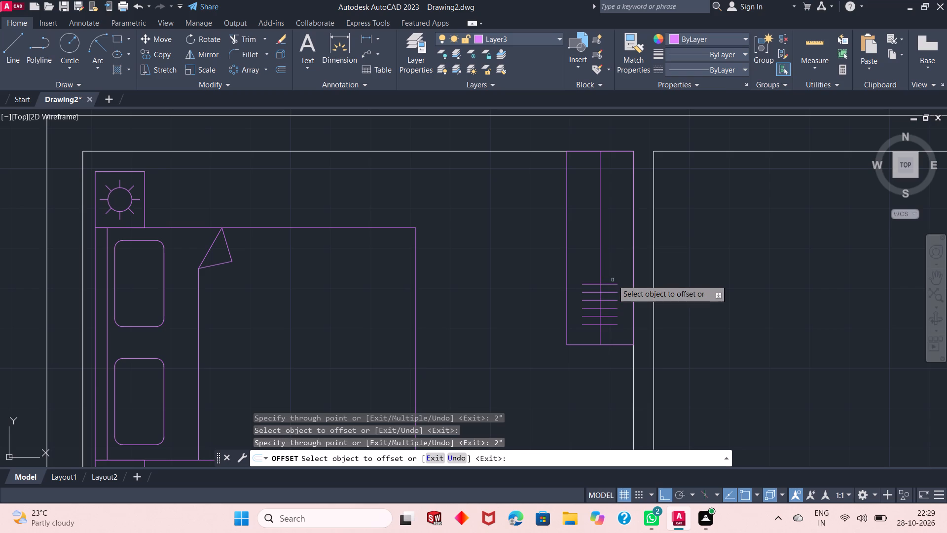
pyautogui.click(610, 283)
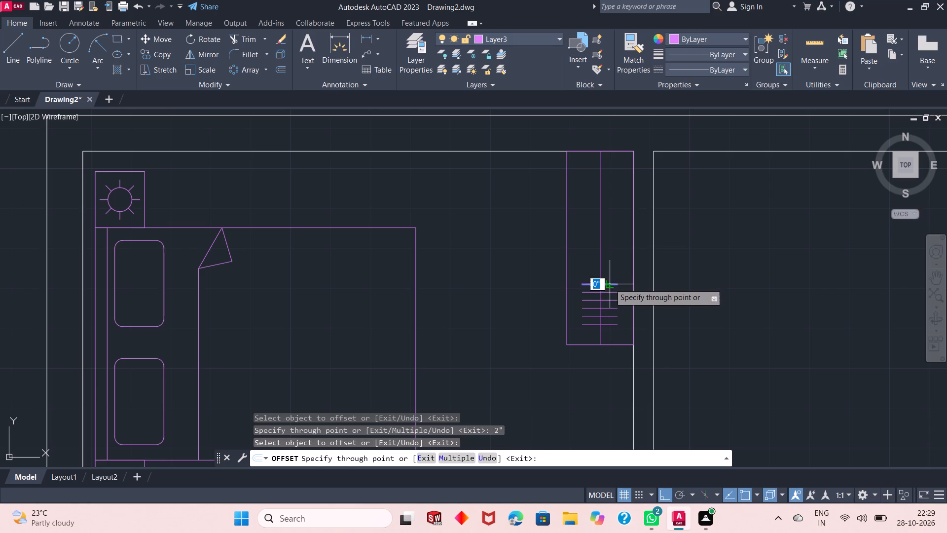
pyautogui.write('2"')
pyautogui.press('Return')
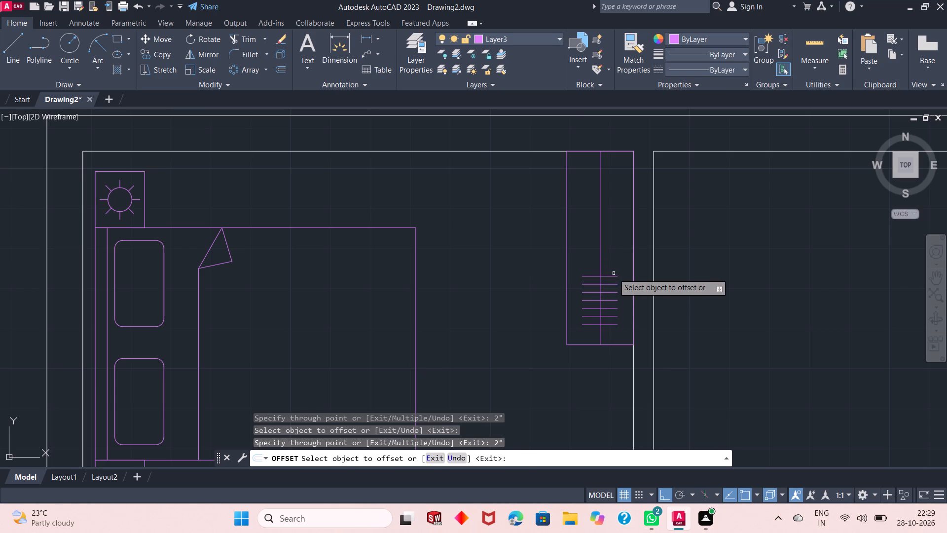
pyautogui.click(608, 276)
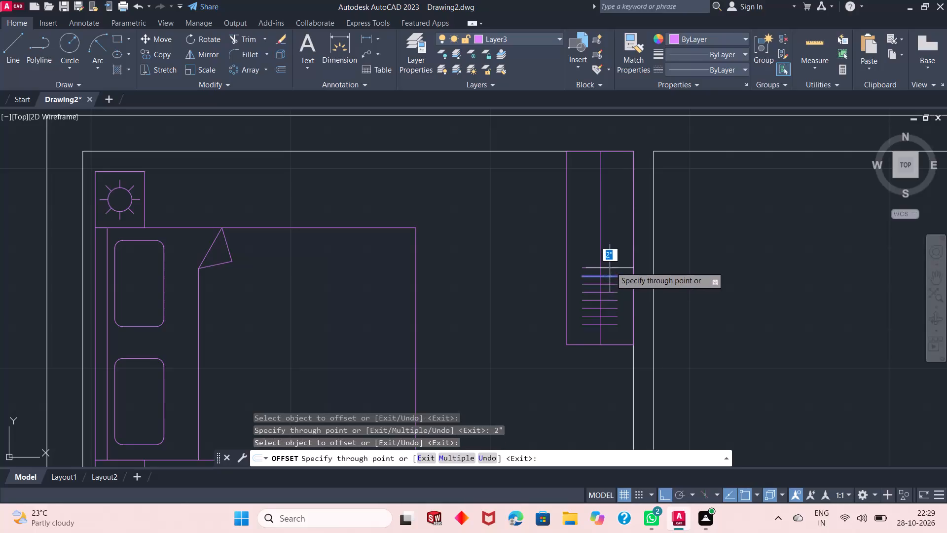
pyautogui.write('2"')
pyautogui.press('Return')
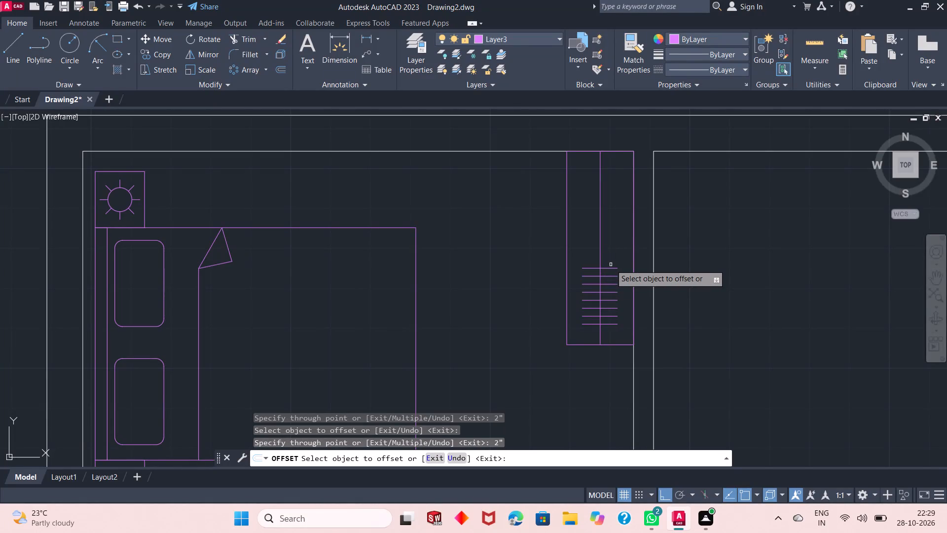
# Continue the wardrobe's hanger lines by offsetting the topmost one upward four times in succession, 2" each time.
pyautogui.click(608, 268)
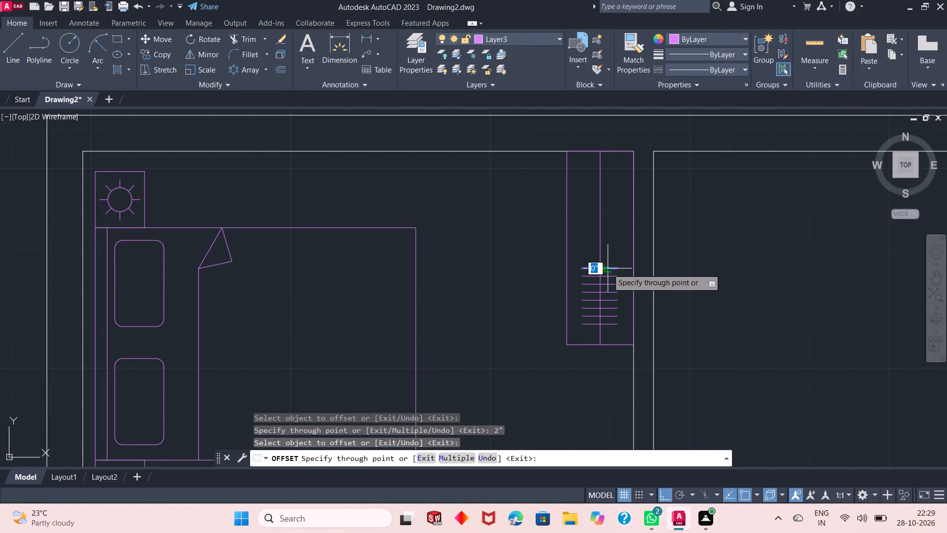
pyautogui.write('2"')
pyautogui.press('Return')
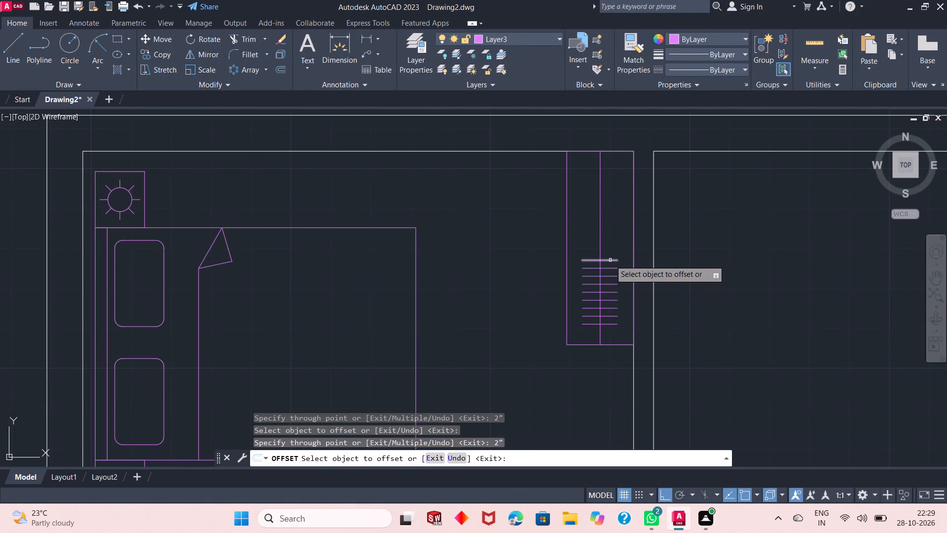
pyautogui.click(610, 260)
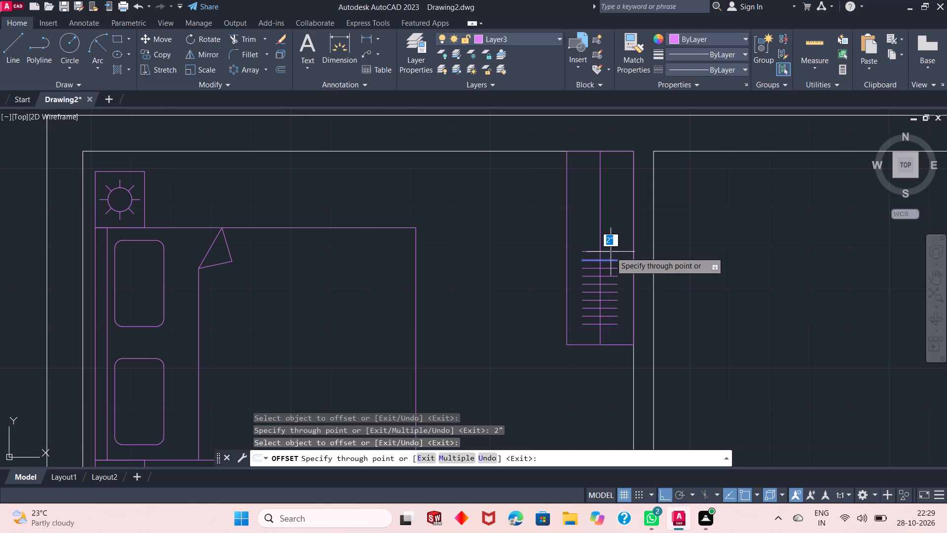
pyautogui.write('2"')
pyautogui.press('Return')
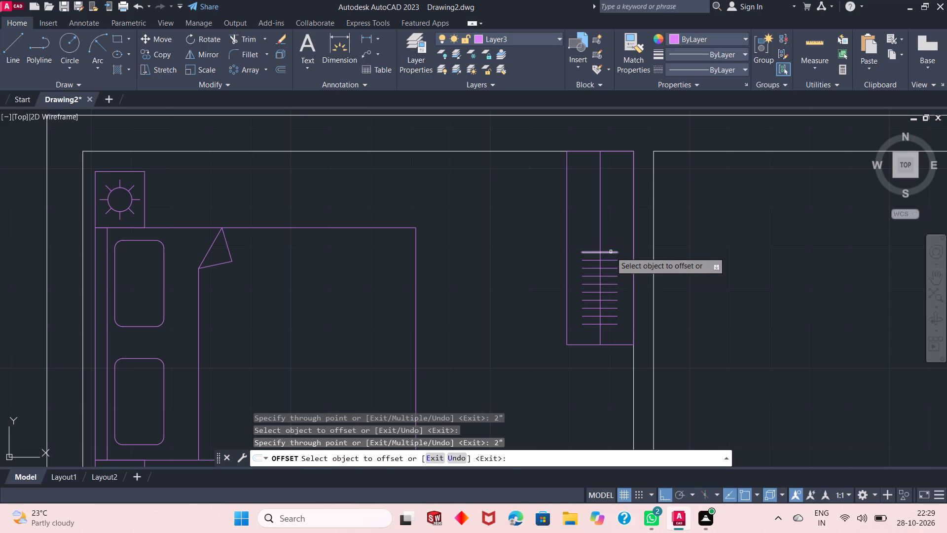
pyautogui.click(611, 252)
pyautogui.write('2"')
pyautogui.press('Return')
pyautogui.click(612, 244)
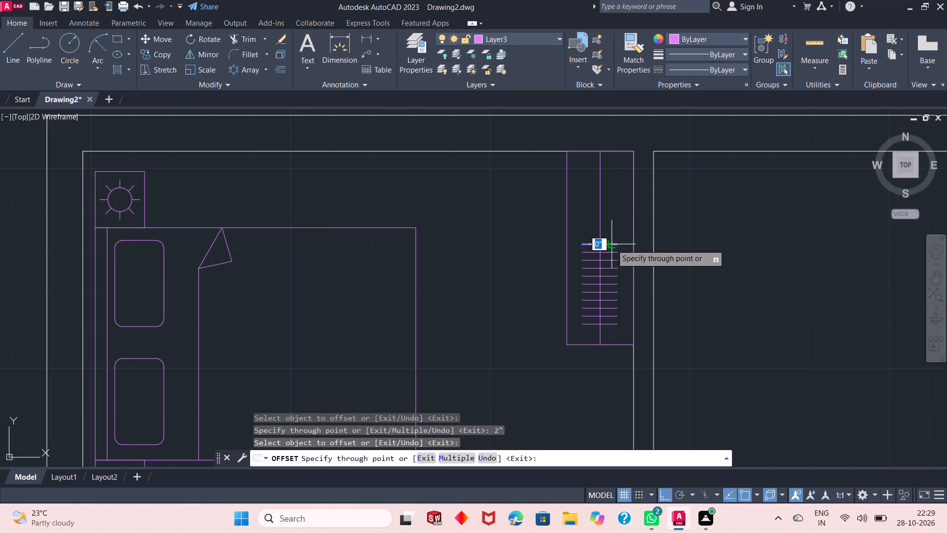
pyautogui.write('2"')
pyautogui.press('Return')
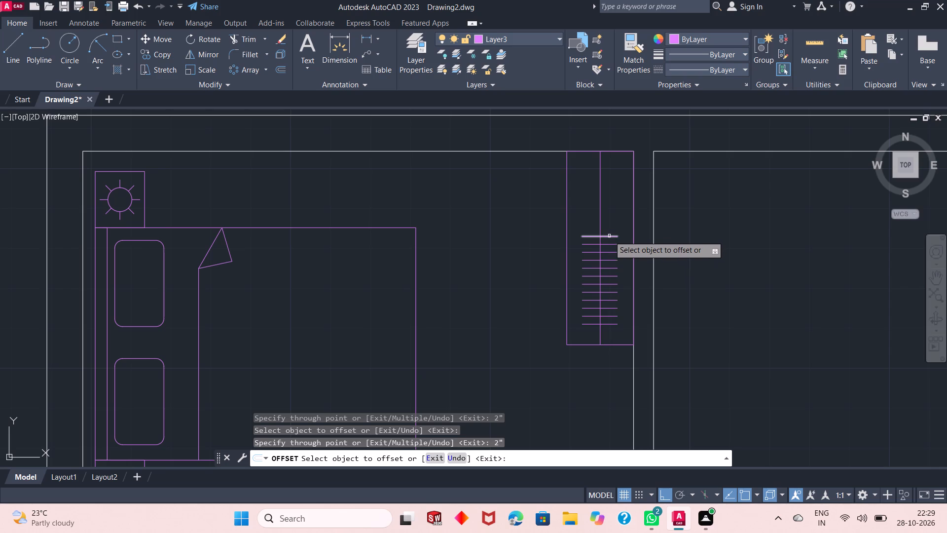
# Offset the topmost hanger line upward another four times in succession at 2" spacing along the centre line.
pyautogui.click(608, 238)
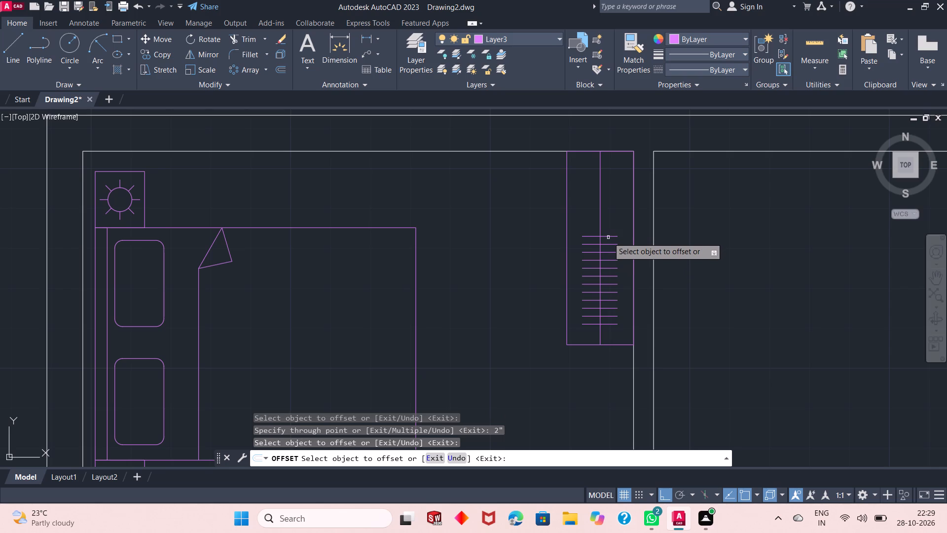
pyautogui.click(608, 237)
pyautogui.write('2"')
pyautogui.press('Return')
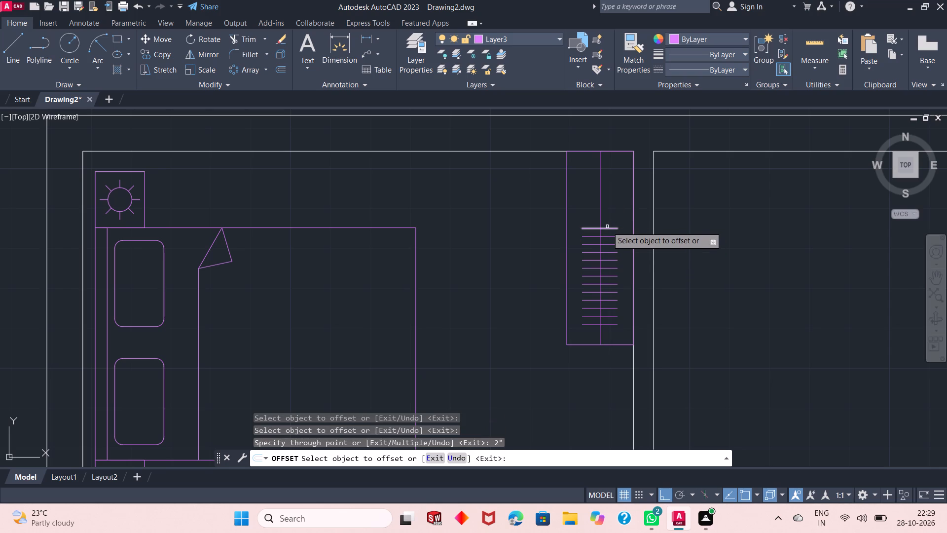
pyautogui.click(607, 227)
pyautogui.write('2"')
pyautogui.press('Return')
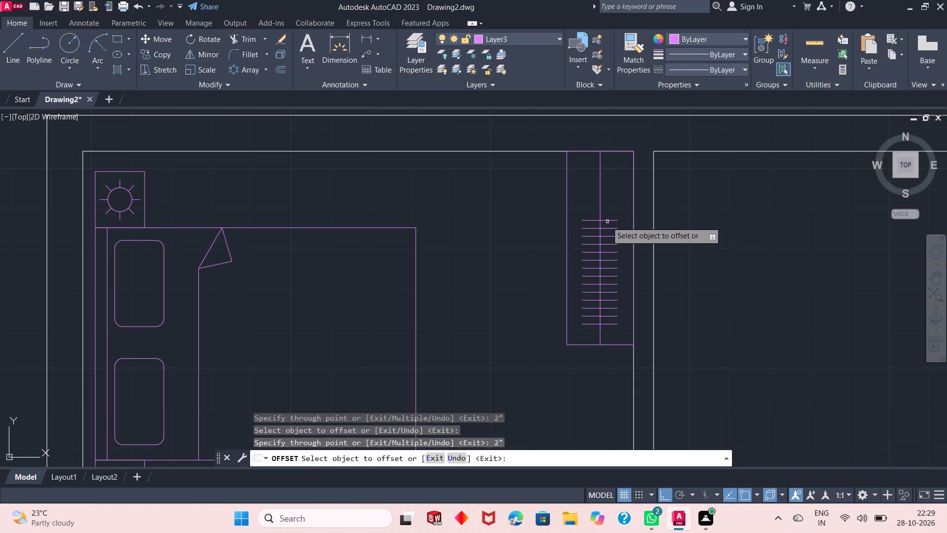
pyautogui.click(606, 222)
pyautogui.write('2"')
pyautogui.press('Return')
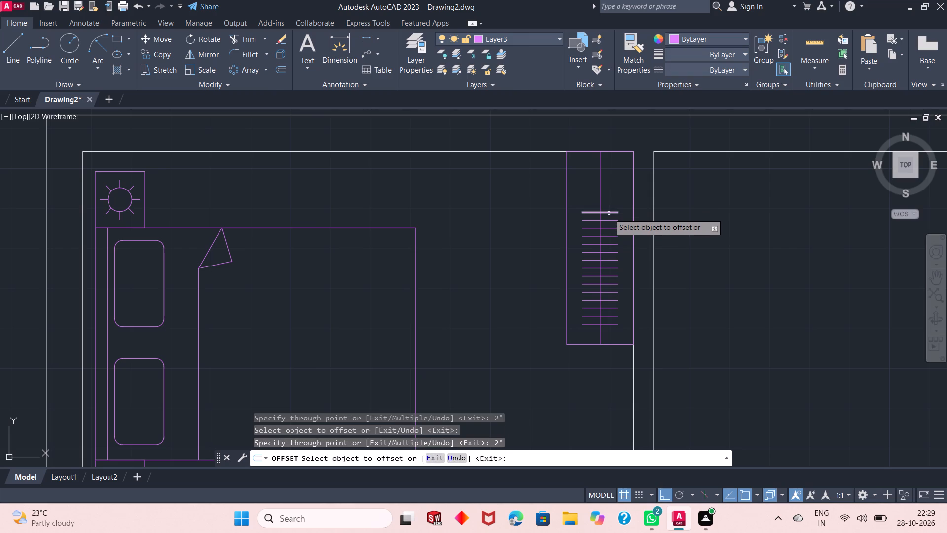
pyautogui.click(609, 213)
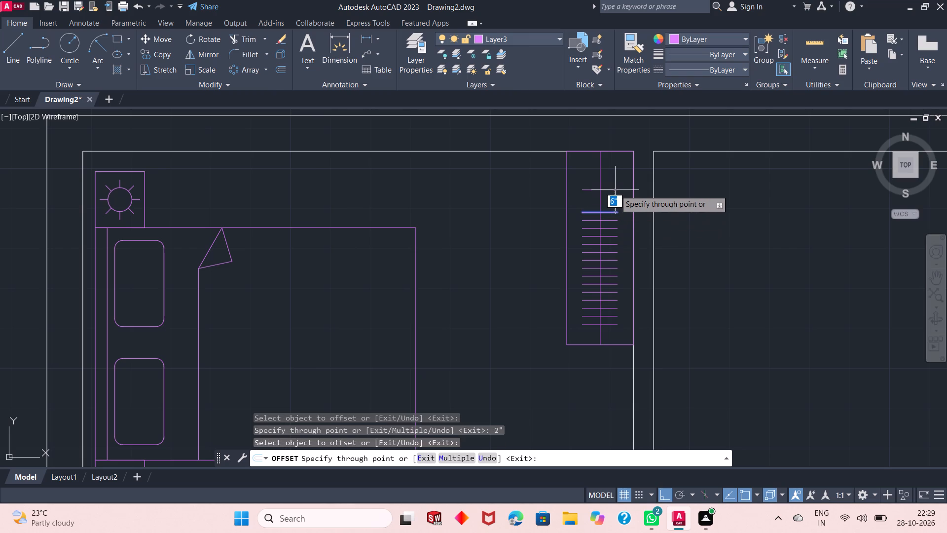
pyautogui.write('2"')
pyautogui.press('Return')
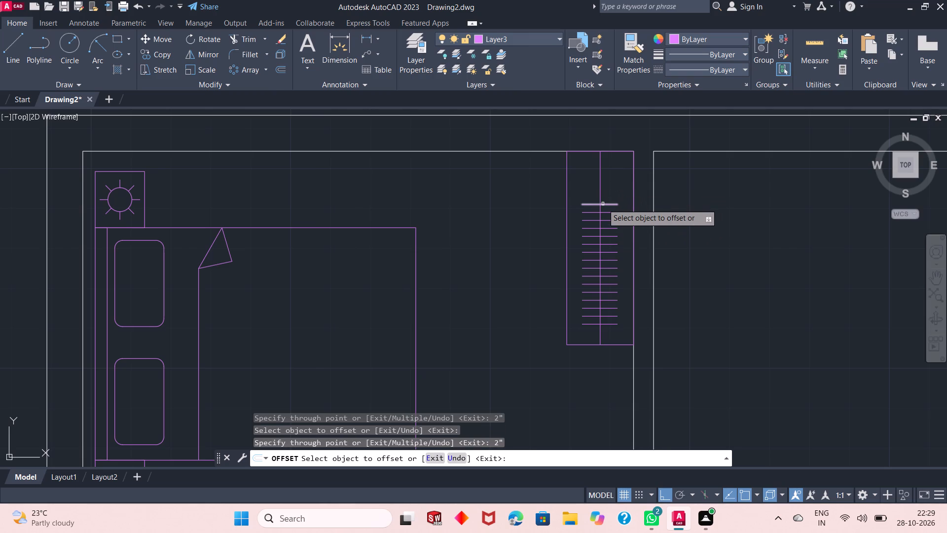
# Offset the topmost hanger line upward three more times at 2" spacing toward the wardrobe's top edge and finish offsetting.
pyautogui.click(603, 205)
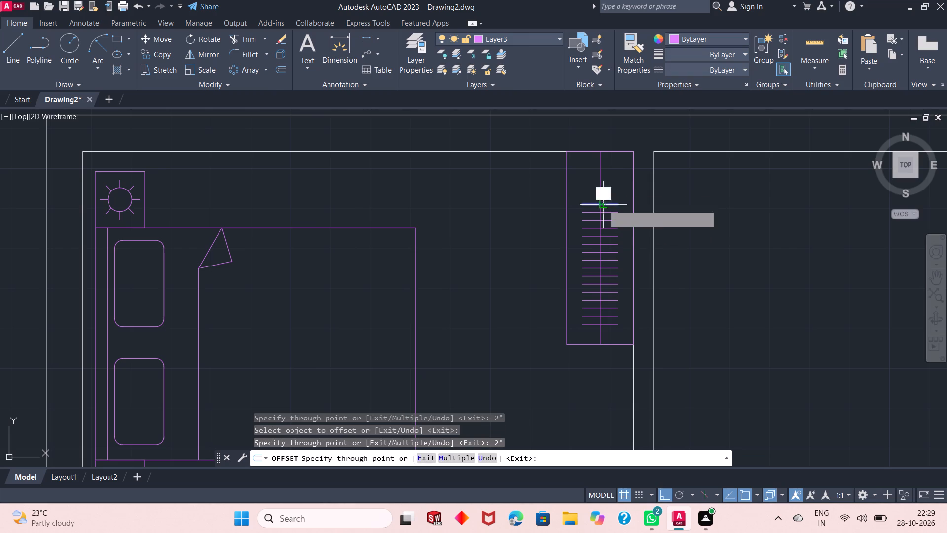
pyautogui.write('2"')
pyautogui.press('Return')
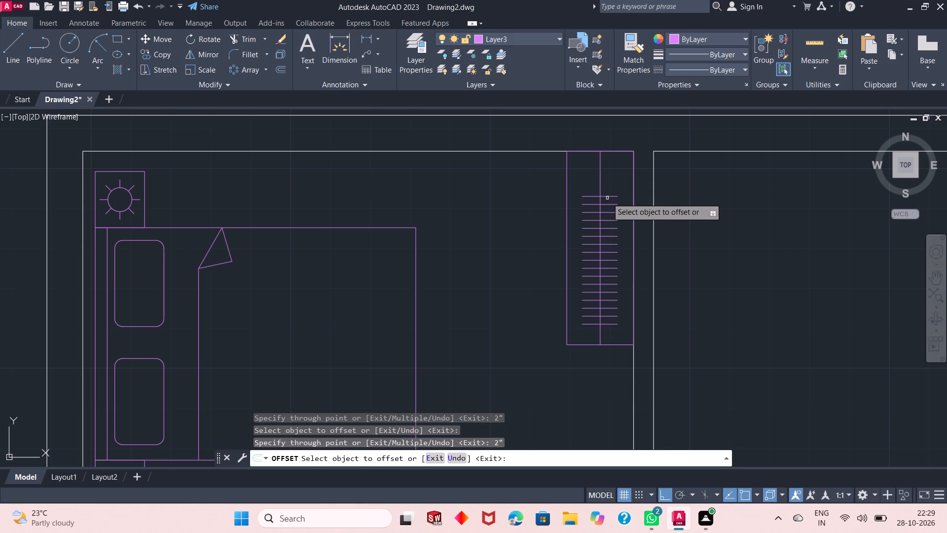
pyautogui.click(610, 195)
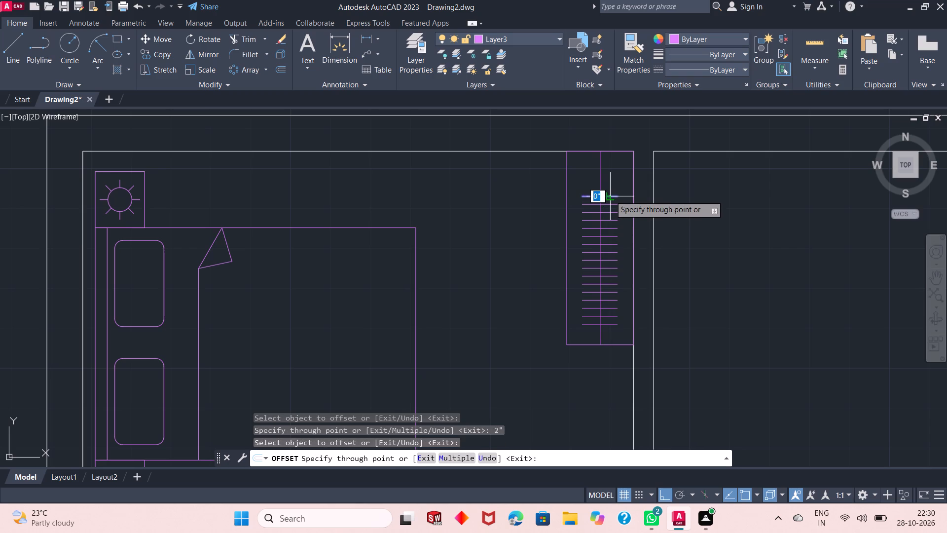
pyautogui.write('2"')
pyautogui.press('Return')
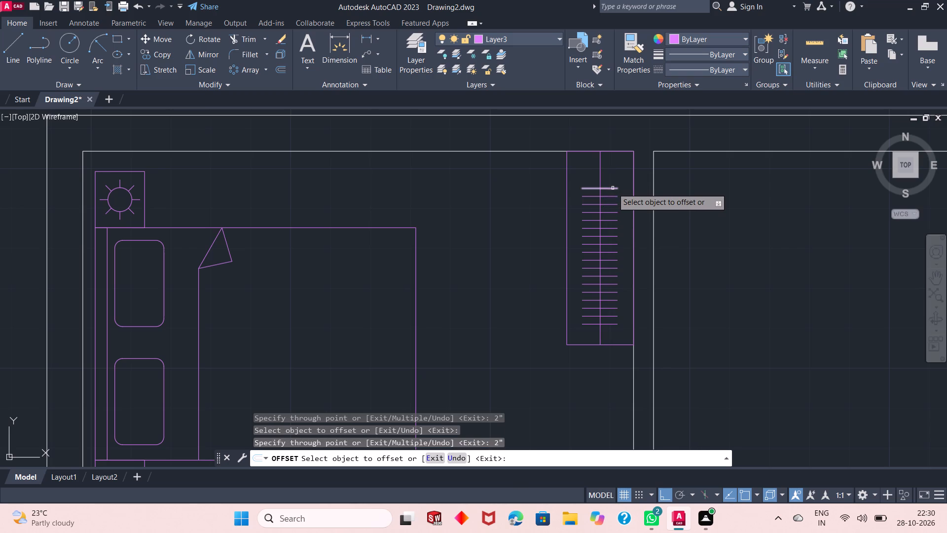
pyautogui.click(612, 189)
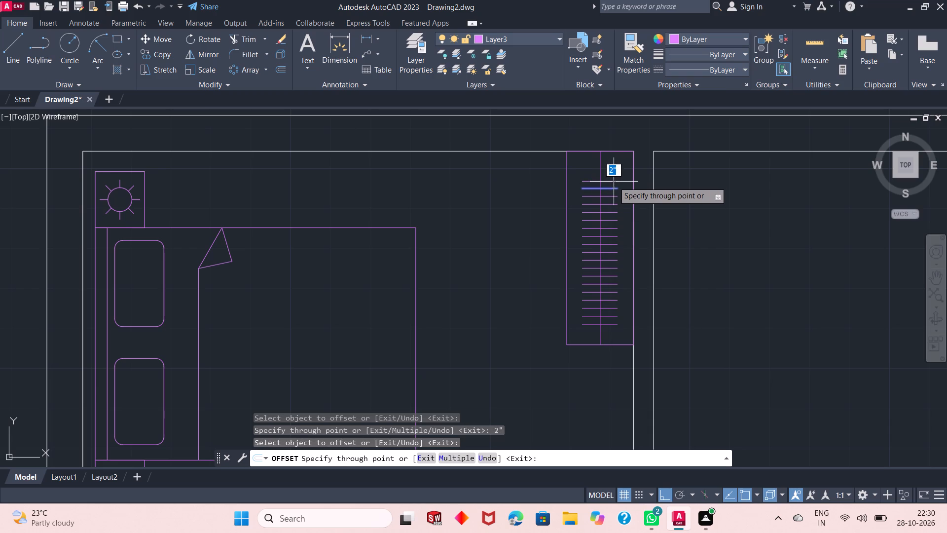
pyautogui.write('2"')
pyautogui.press('Return')
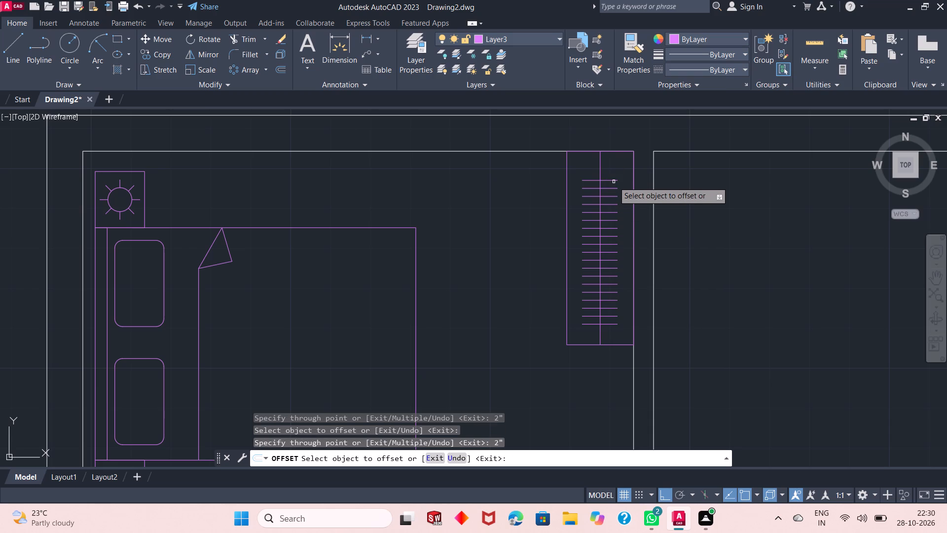
pyautogui.press('Return')
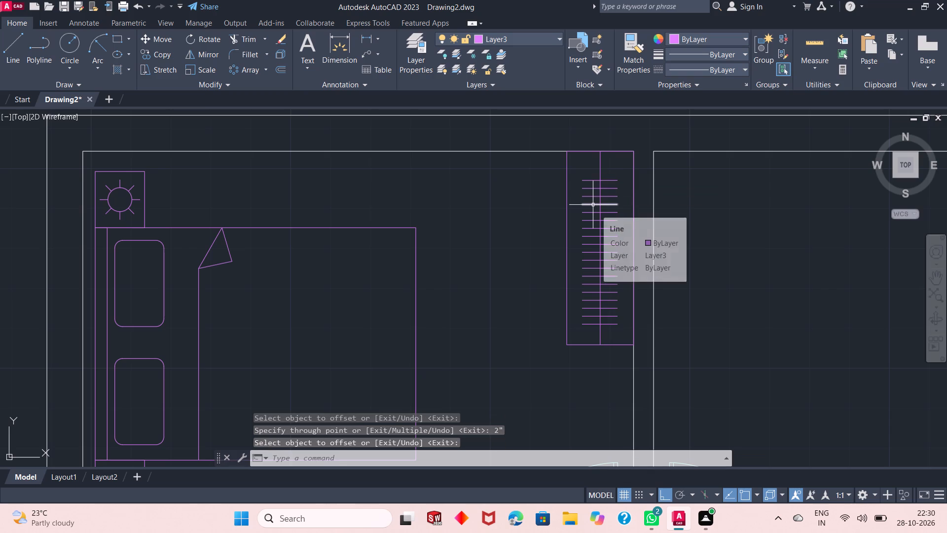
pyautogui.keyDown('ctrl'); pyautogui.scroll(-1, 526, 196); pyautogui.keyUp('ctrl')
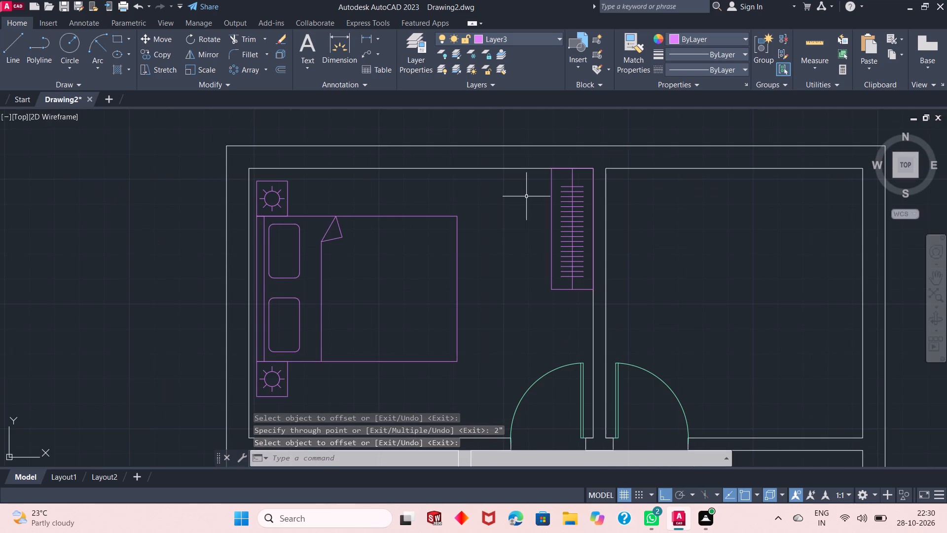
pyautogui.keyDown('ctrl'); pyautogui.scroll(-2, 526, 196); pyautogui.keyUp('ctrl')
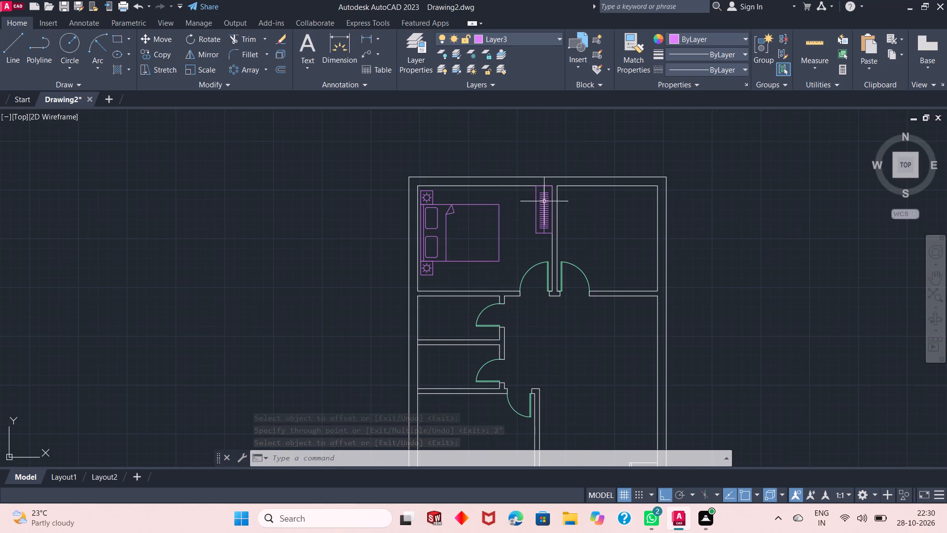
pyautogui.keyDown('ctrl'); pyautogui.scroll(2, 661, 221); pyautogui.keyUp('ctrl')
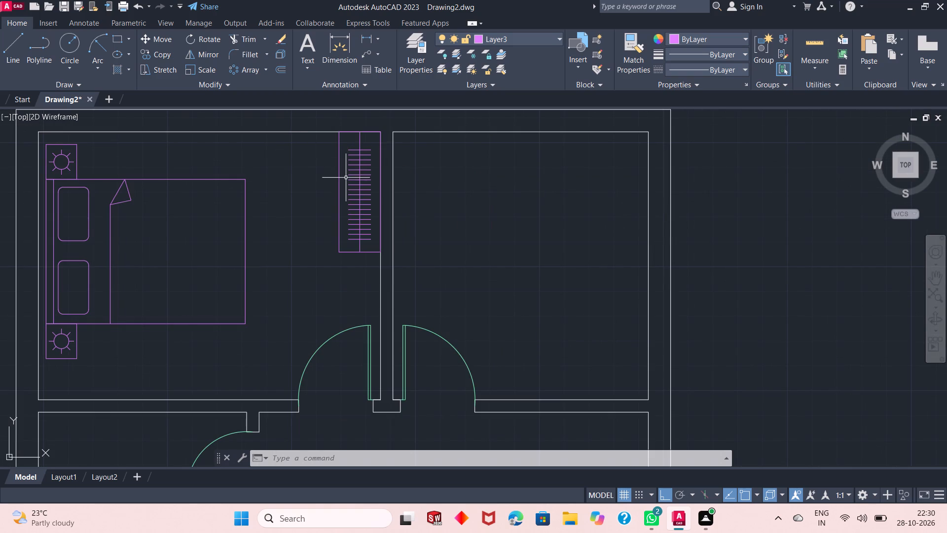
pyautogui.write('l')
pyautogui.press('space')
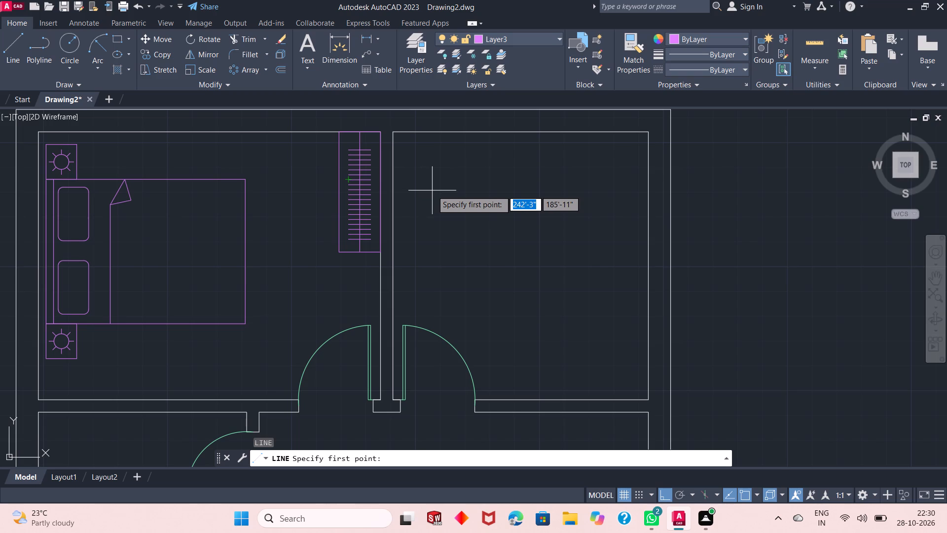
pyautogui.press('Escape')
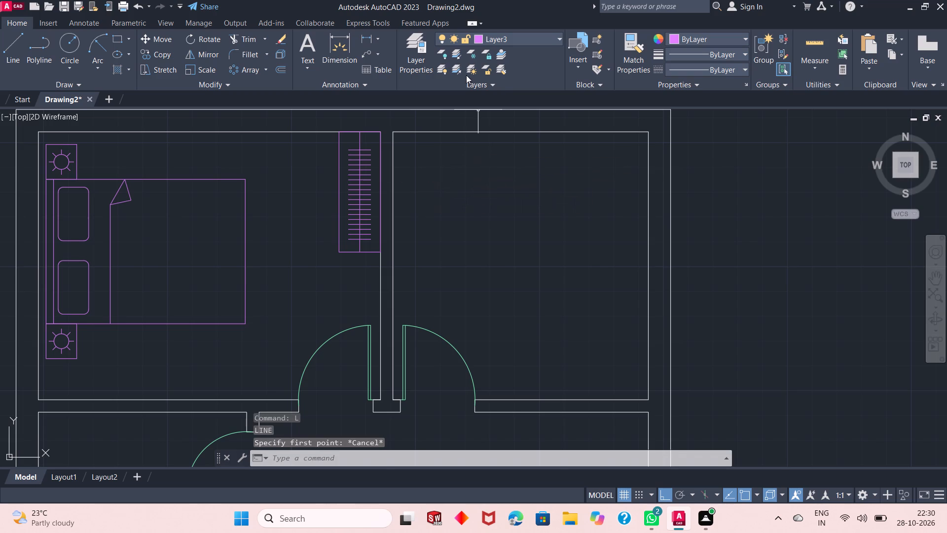
# Create a new layer based on Layer4 and set its true colour to RGB 133,129,81.
pyautogui.click(426, 40)
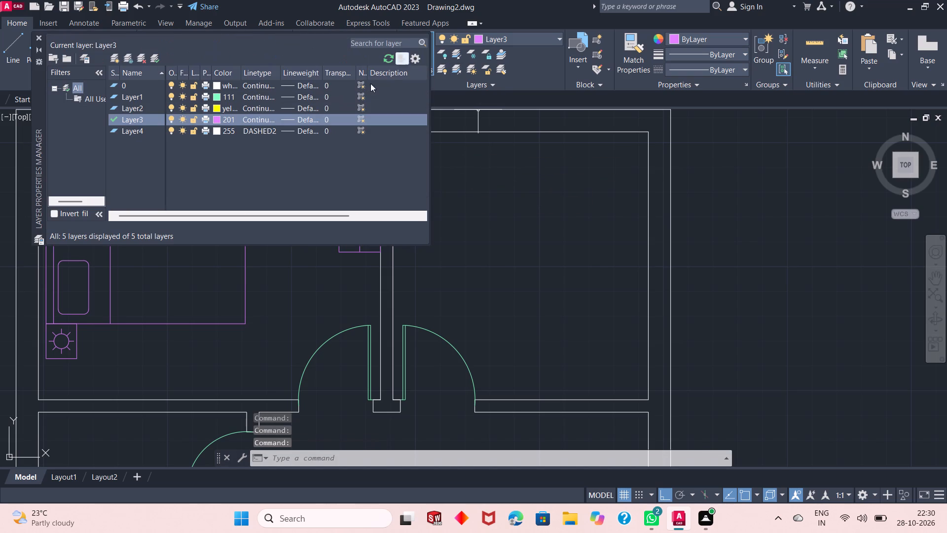
pyautogui.click(142, 137)
pyautogui.click(138, 134)
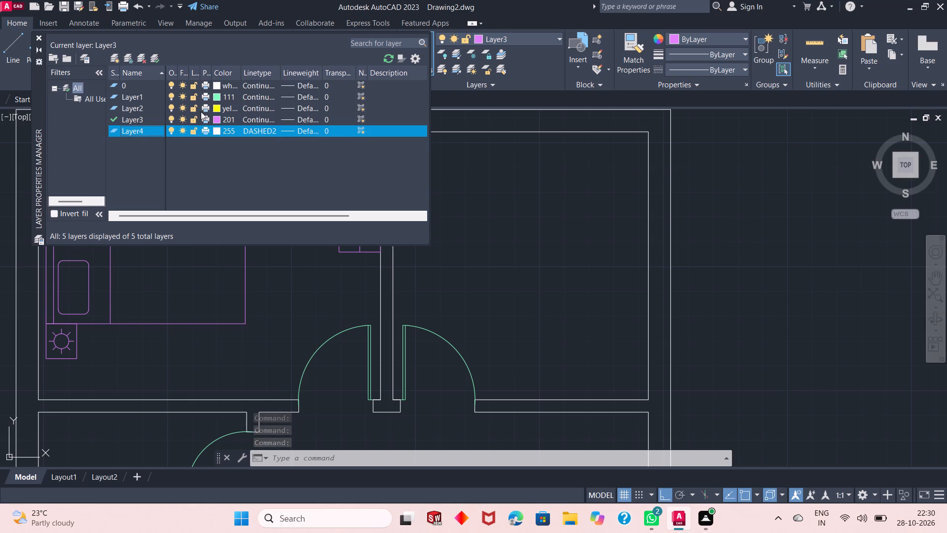
pyautogui.click(112, 55)
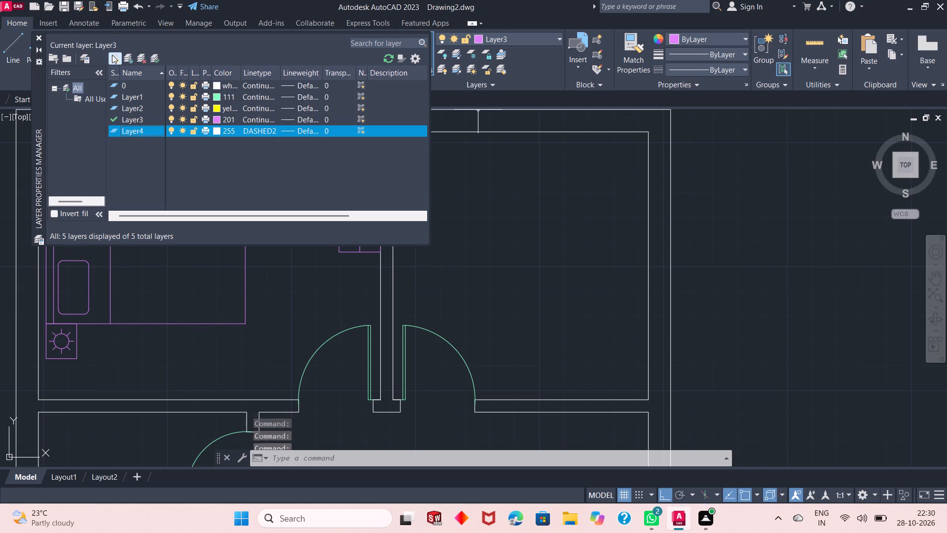
pyautogui.click(216, 143)
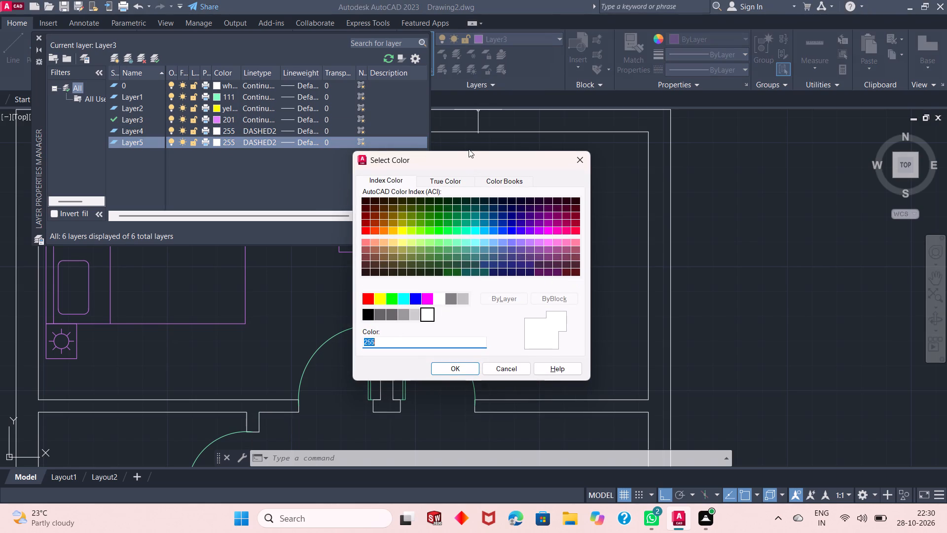
pyautogui.click(444, 182)
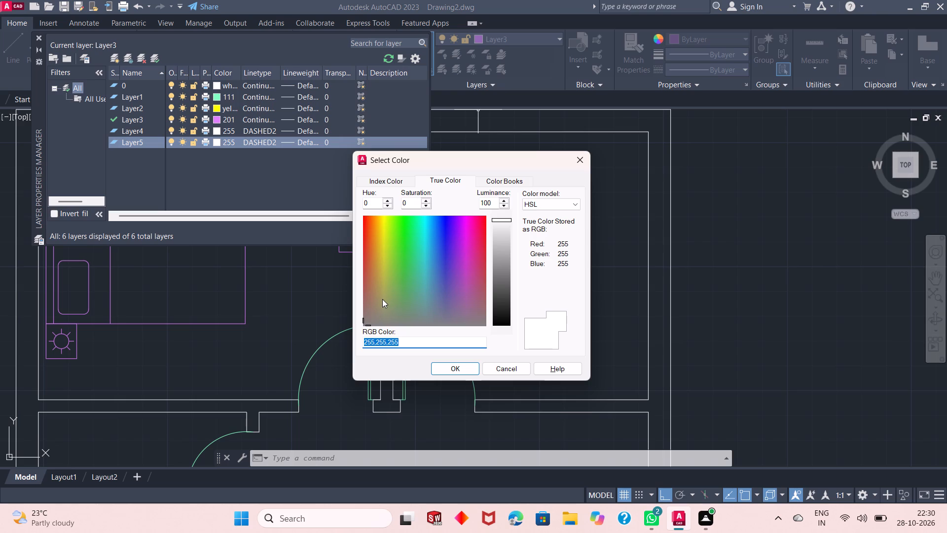
pyautogui.click(382, 299)
pyautogui.click(503, 281)
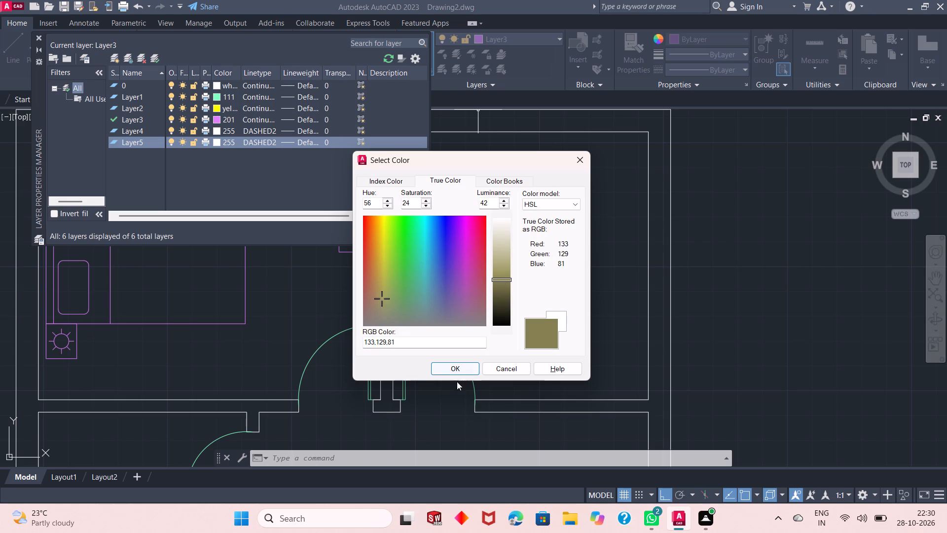
pyautogui.click(459, 369)
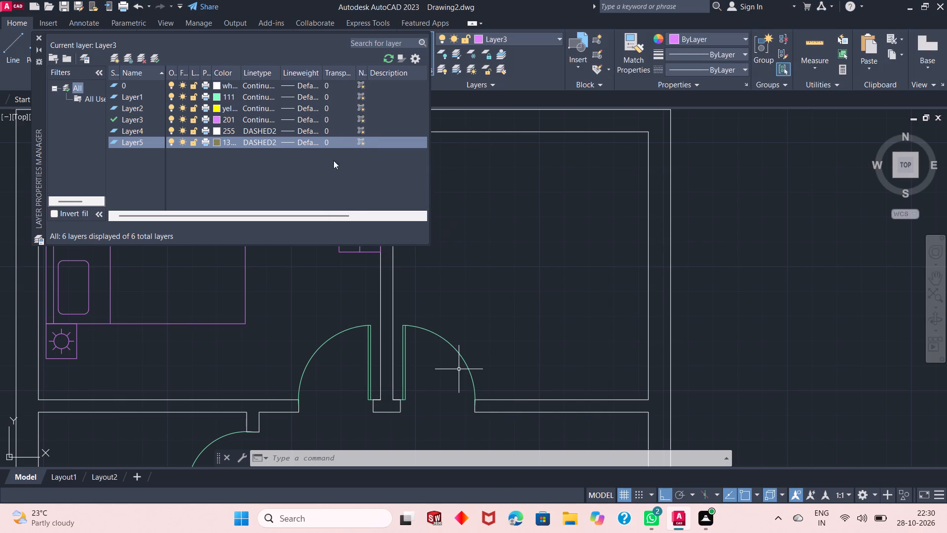
# Set the new layer's linetype to Continuous and make it the current layer.
pyautogui.click(264, 144)
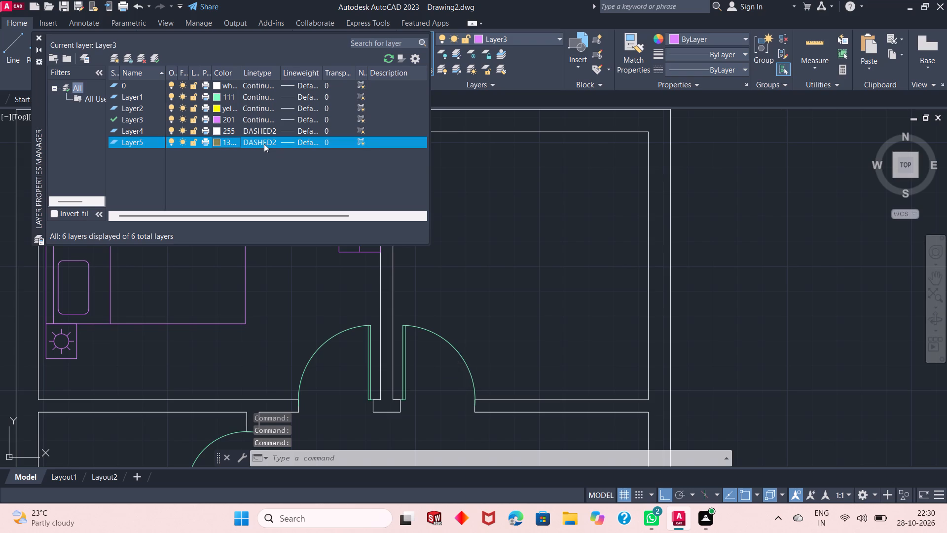
pyautogui.click(427, 218)
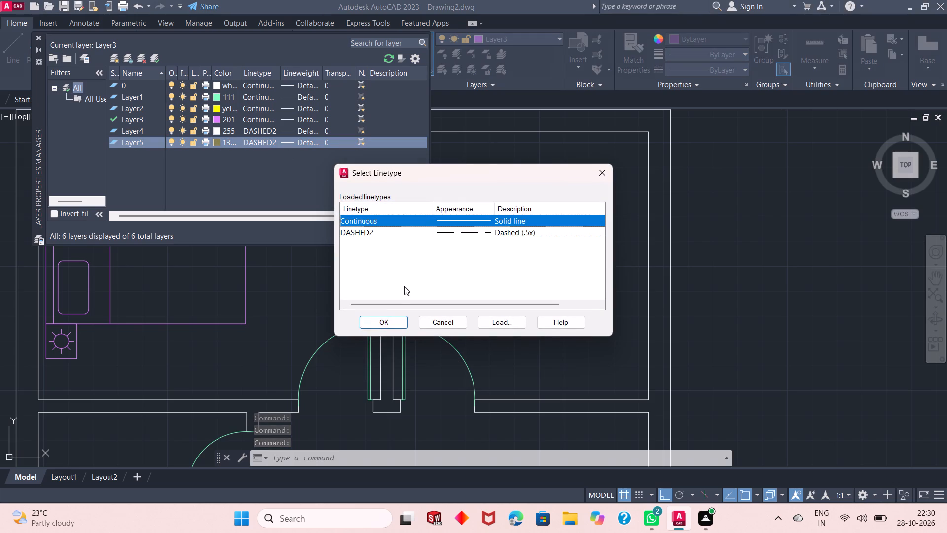
pyautogui.click(391, 320)
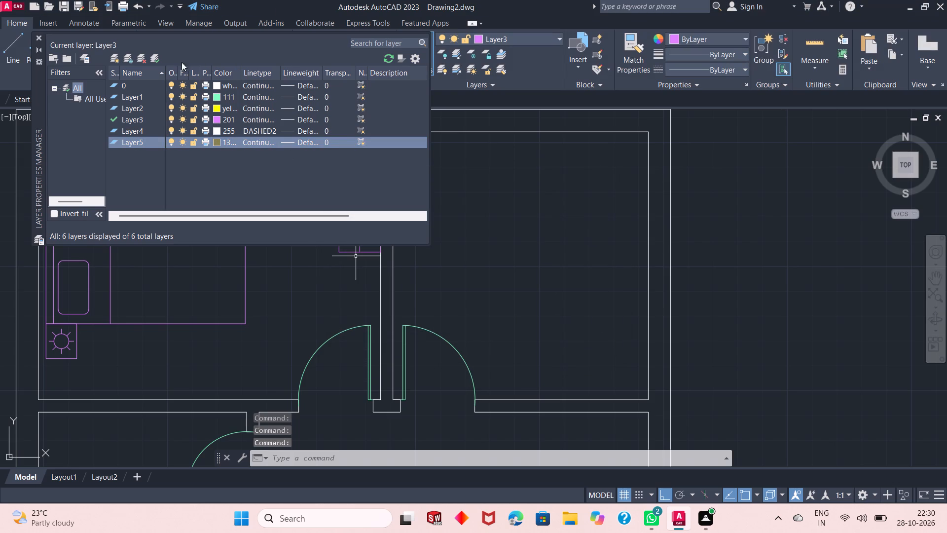
pyautogui.click(157, 59)
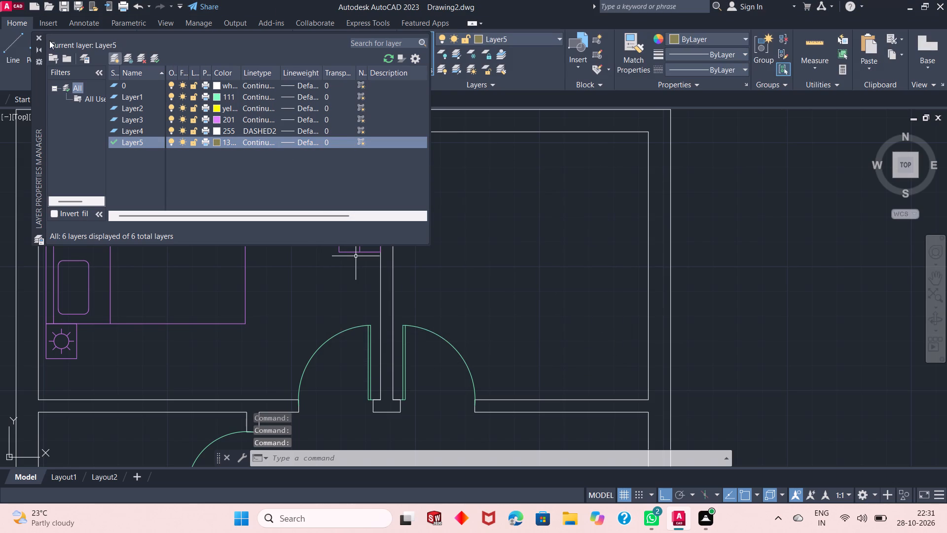
# Draw an L-shaped counter edge in the room beside the bedroom: 7' across from the dividing wall, continuing straight down to the lower wall.
pyautogui.click(41, 38)
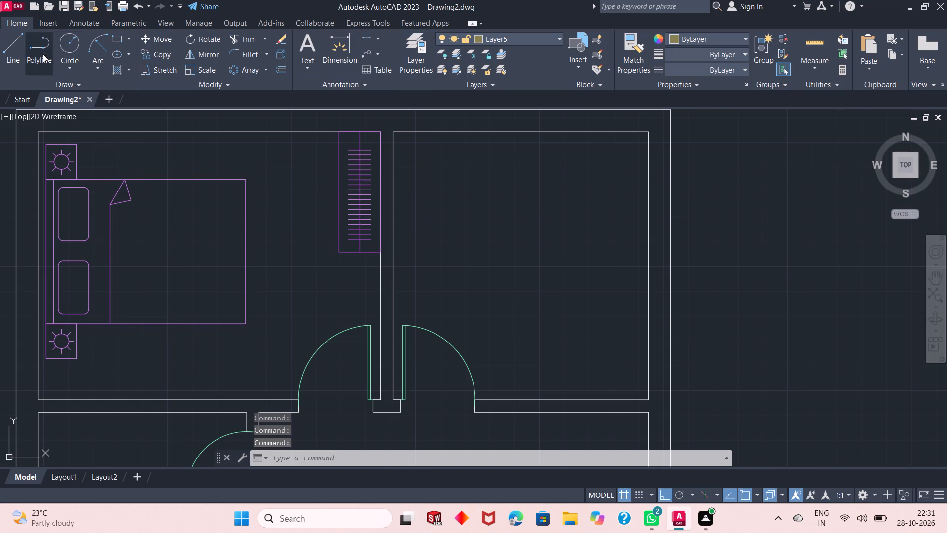
pyautogui.click(23, 54)
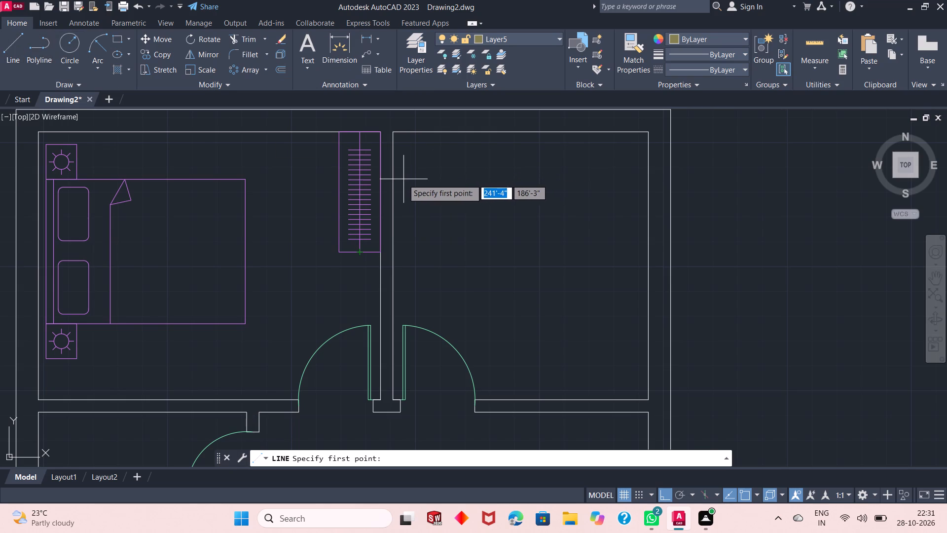
pyautogui.moveTo(396, 179); pyautogui.dragTo(505, 169)
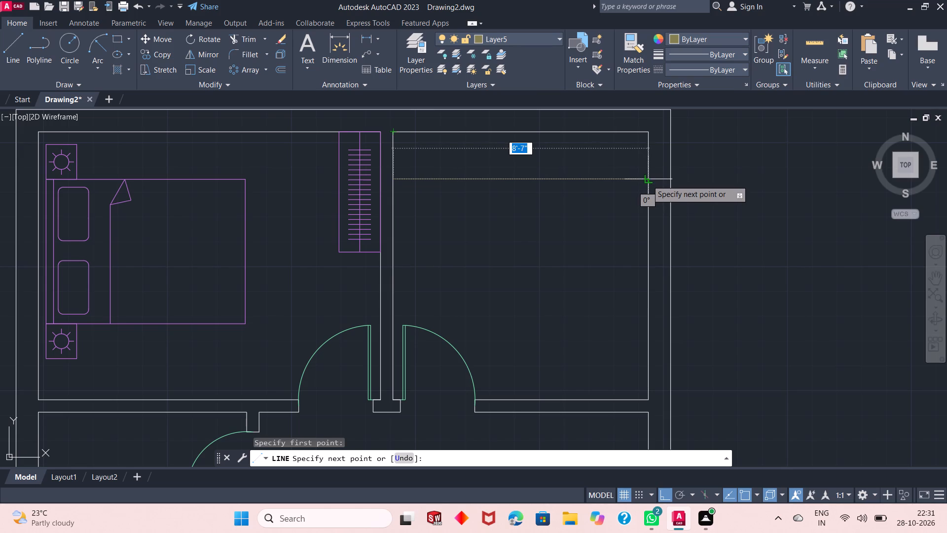
pyautogui.write("7'")
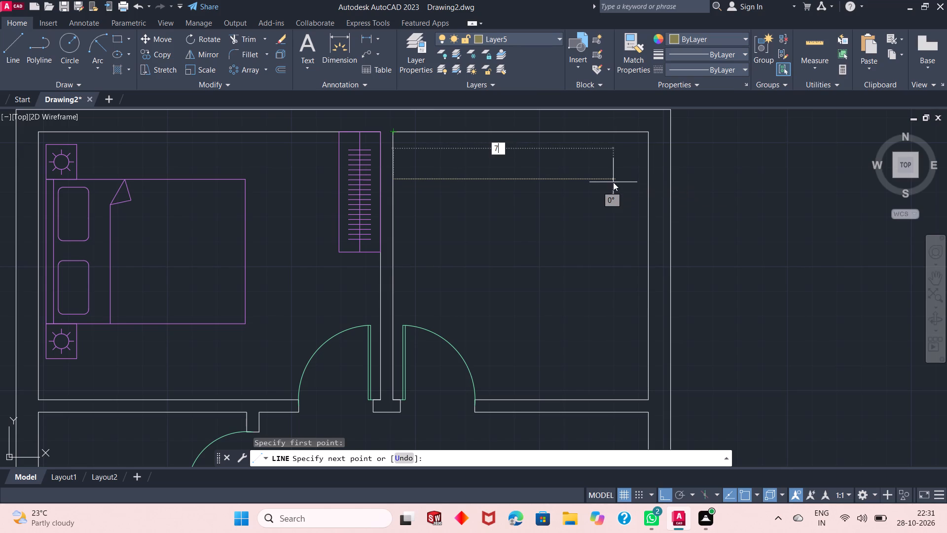
pyautogui.press('Return')
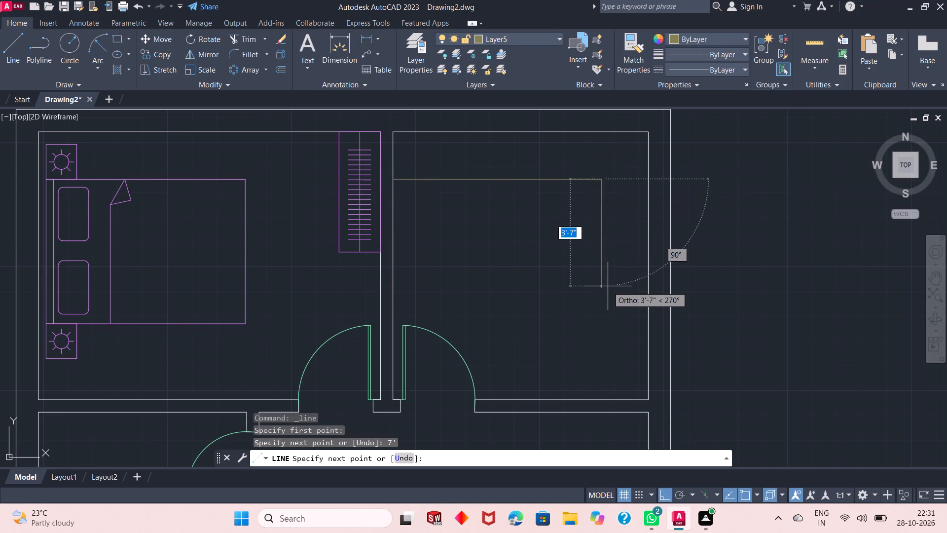
pyautogui.click(604, 400)
pyautogui.press('Return')
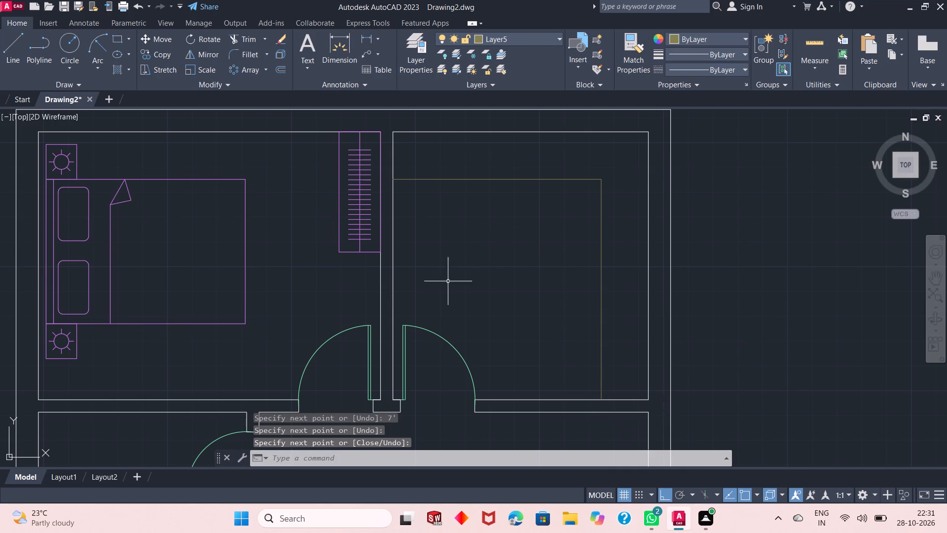
# Draw a rectangle about 2' wide and 1'-5" deep between the room's top wall and the horizontal counter line.
pyautogui.keyDown('ctrl'); pyautogui.scroll(-2, 446, 289); pyautogui.keyUp('ctrl')
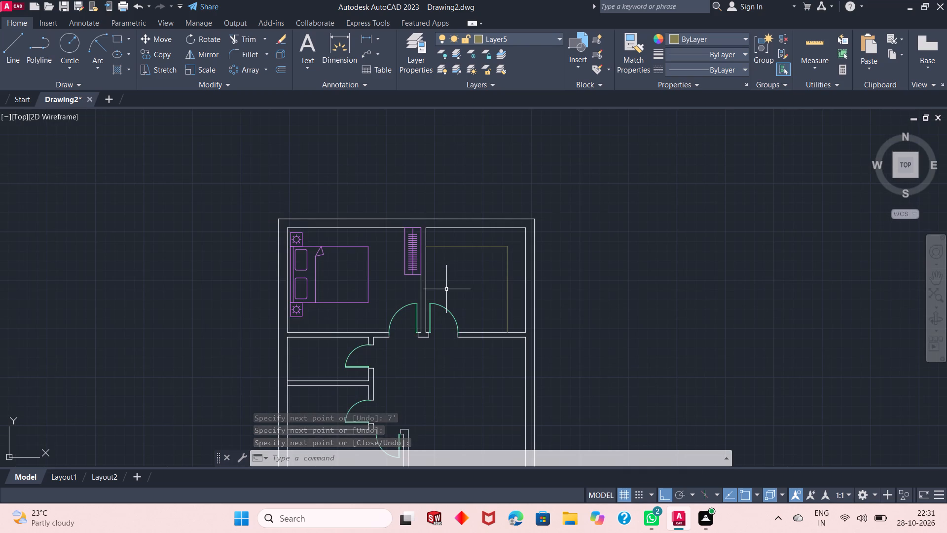
pyautogui.keyDown('ctrl'); pyautogui.scroll(1, 446, 289); pyautogui.keyUp('ctrl')
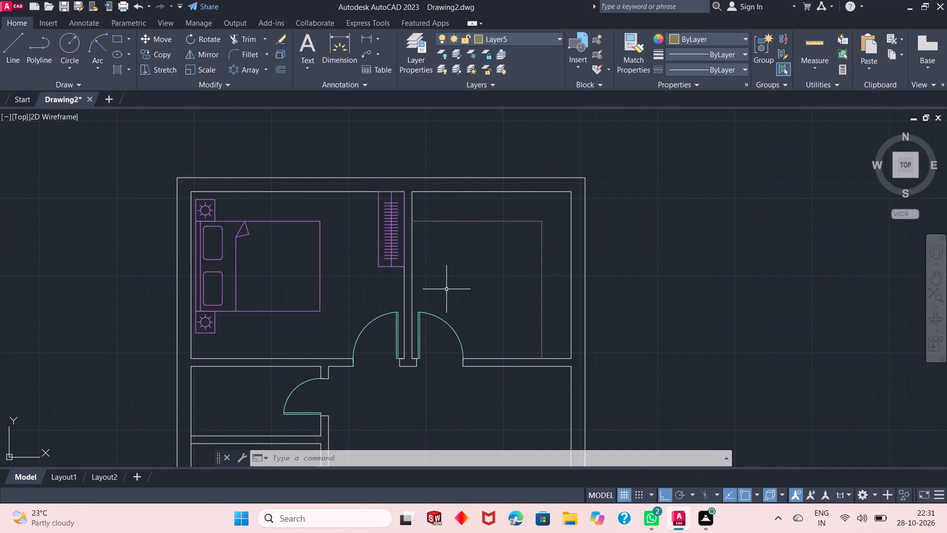
pyautogui.keyDown('ctrl'); pyautogui.scroll(2, 446, 289); pyautogui.keyUp('ctrl')
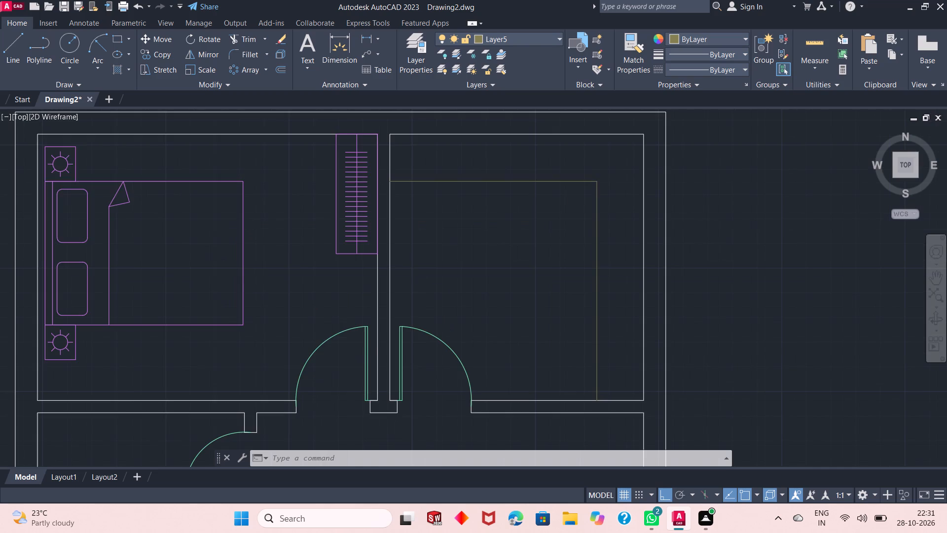
pyautogui.keyDown('ctrl'); pyautogui.scroll(-1, 446, 289); pyautogui.keyUp('ctrl')
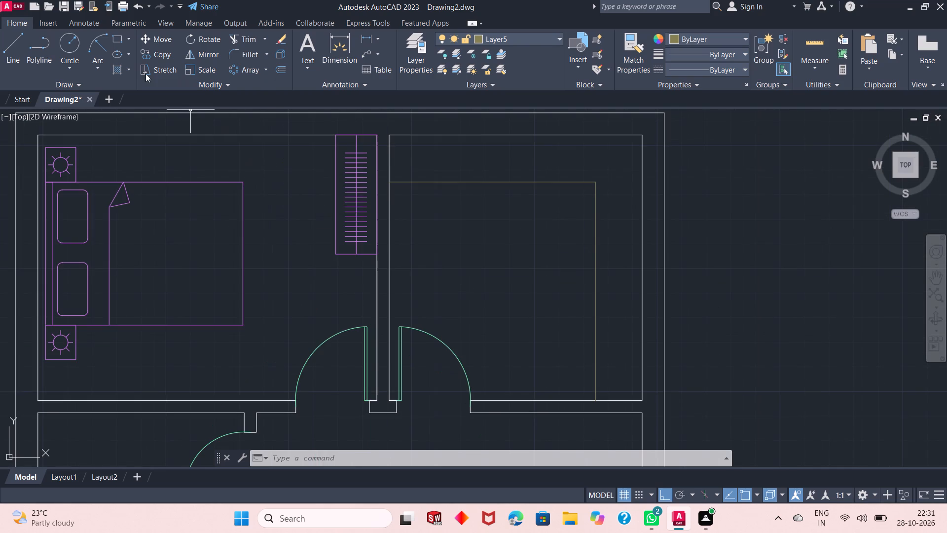
pyautogui.click(118, 43)
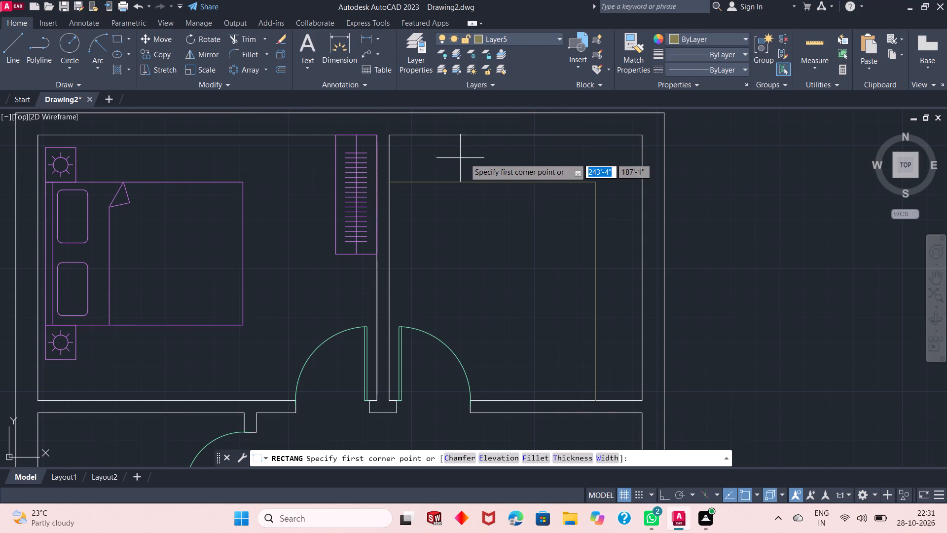
pyautogui.keyDown('ctrl'); pyautogui.scroll(1, 491, 126); pyautogui.keyUp('ctrl')
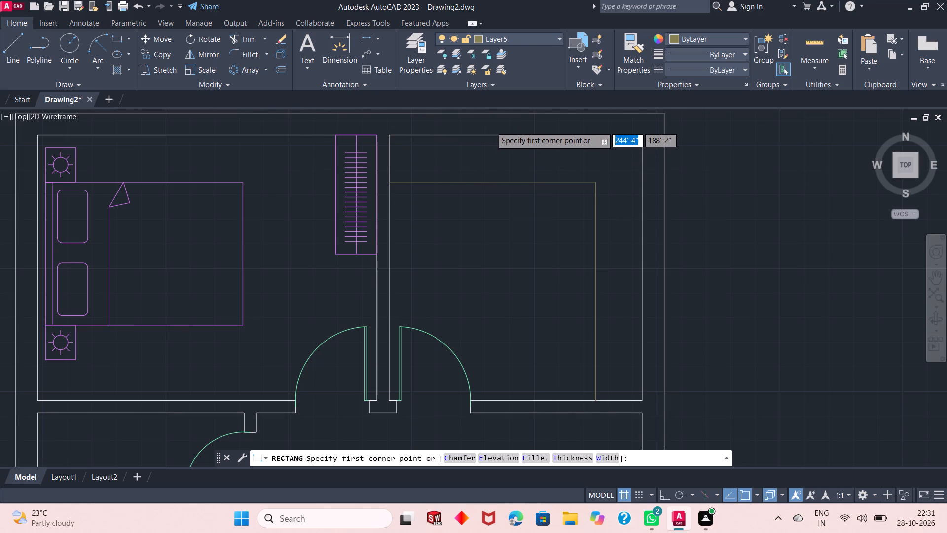
pyautogui.keyDown('ctrl'); pyautogui.scroll(2, 491, 126); pyautogui.keyUp('ctrl')
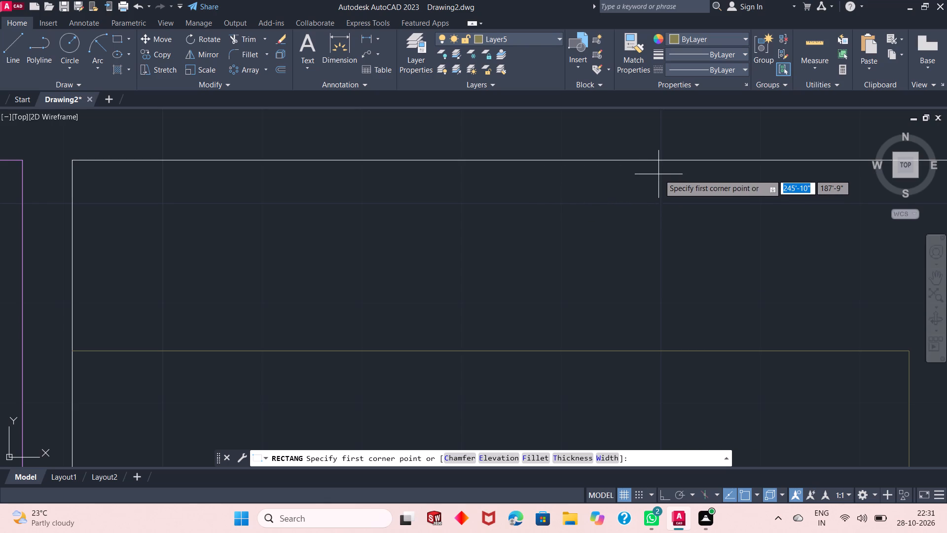
pyautogui.moveTo(680, 169); pyautogui.dragTo(650, 174)
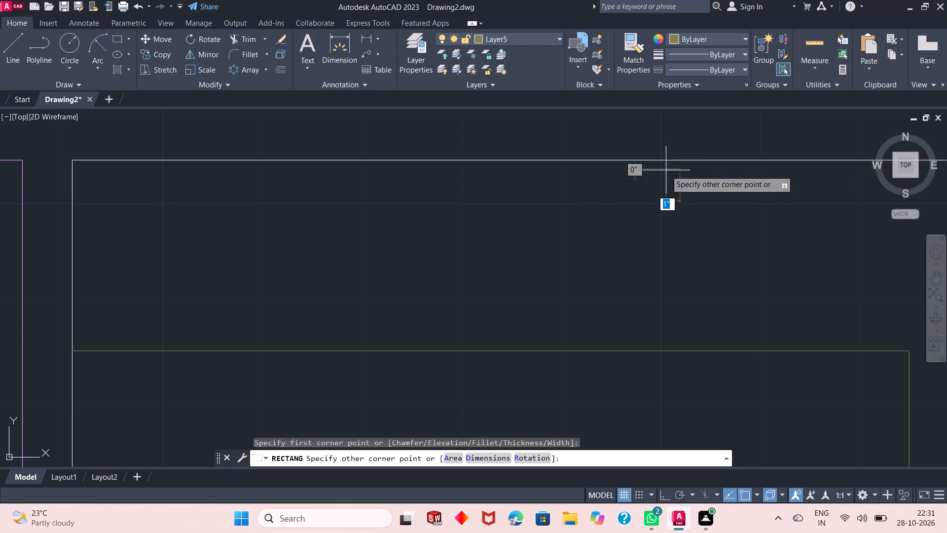
pyautogui.moveTo(650, 174); pyautogui.dragTo(498, 293)
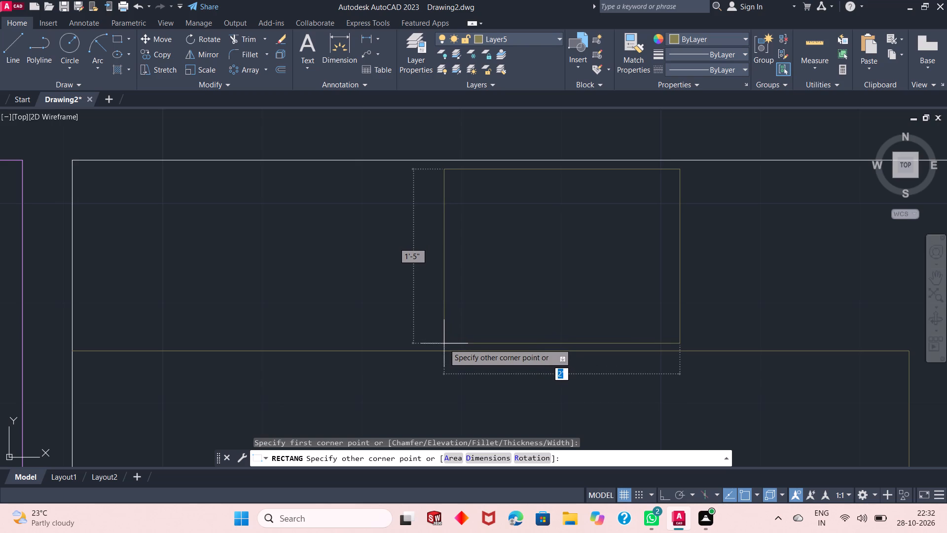
pyautogui.click(444, 343)
# Offset the new counter rectangle 1" inward to form an inner outline.
pyautogui.click(447, 342)
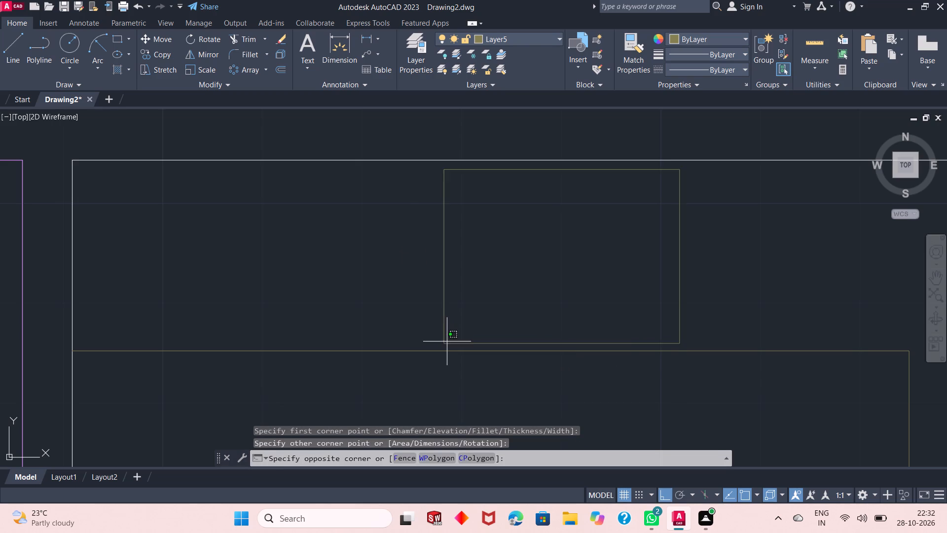
pyautogui.click(384, 218)
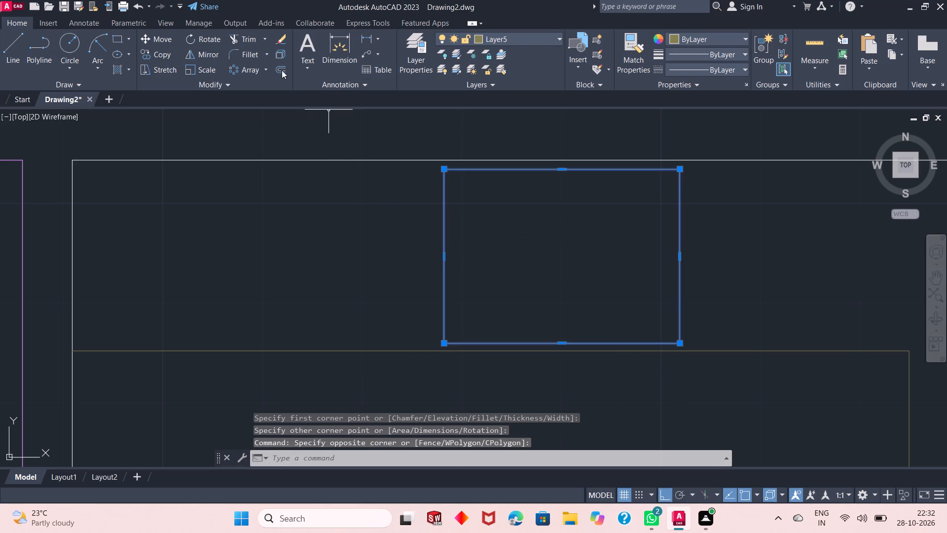
pyautogui.click(278, 69)
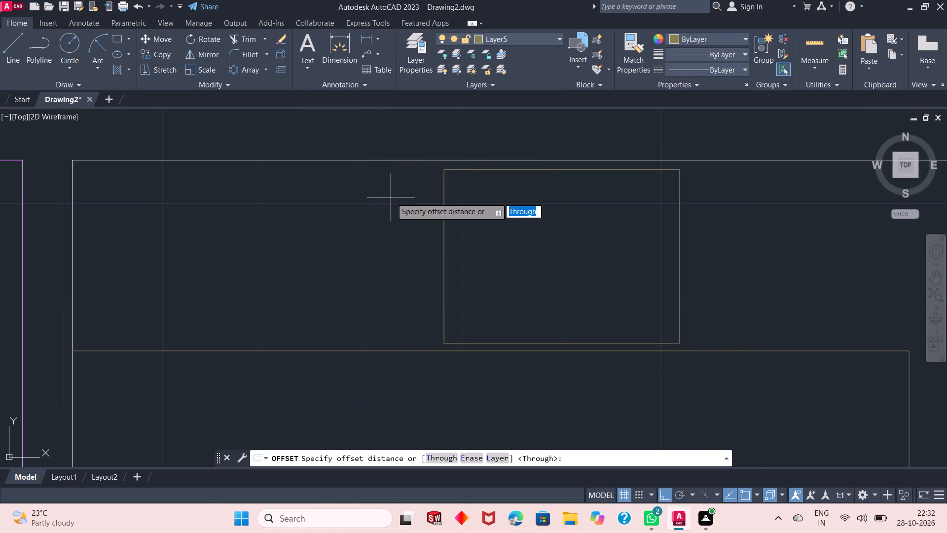
pyautogui.press('space')
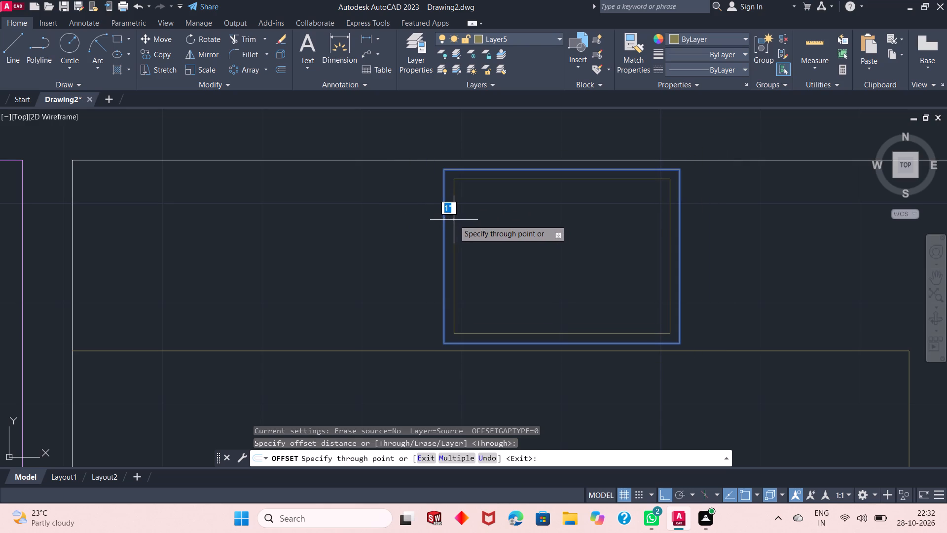
pyautogui.write('1"')
pyautogui.press('Return')
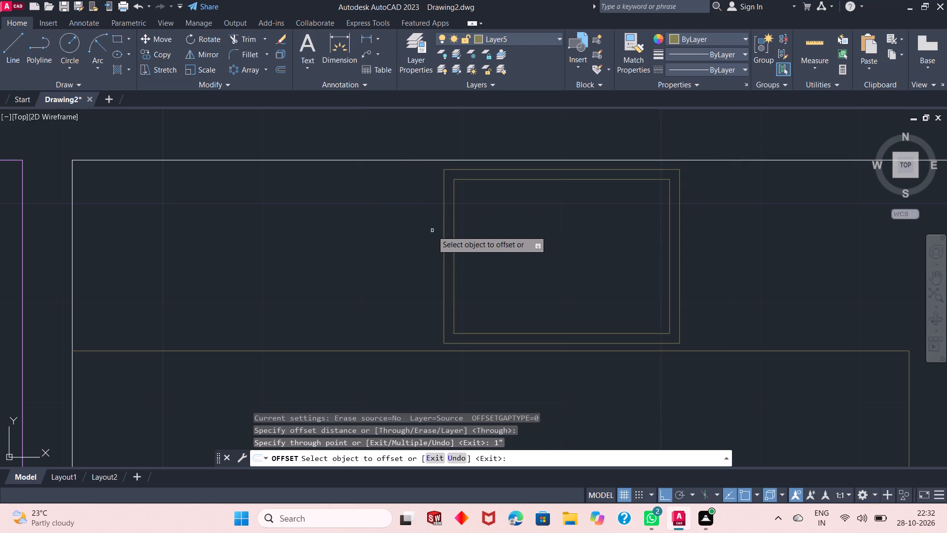
pyautogui.press('space')
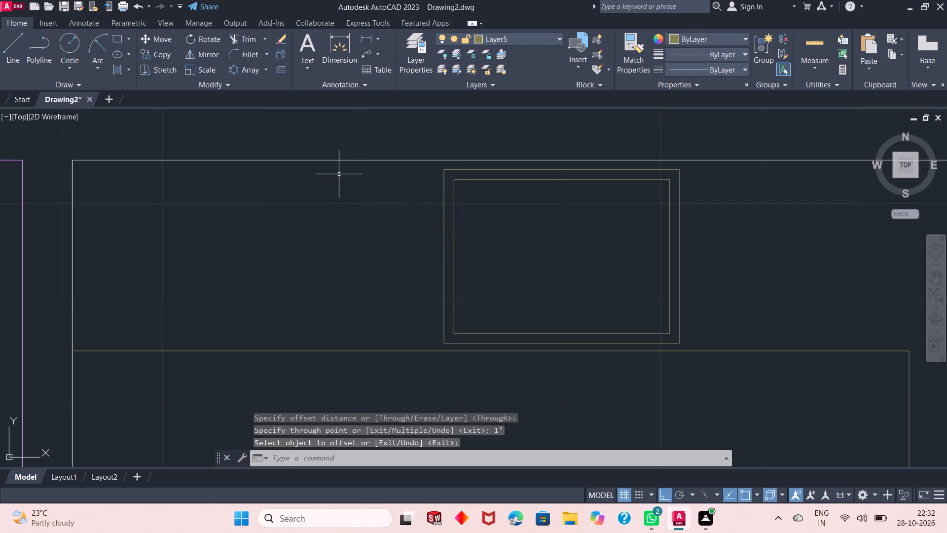
# Draw a circle of 1" radius centred about 3" in from the midpoint of the inner rectangle's left side.
pyautogui.click(66, 40)
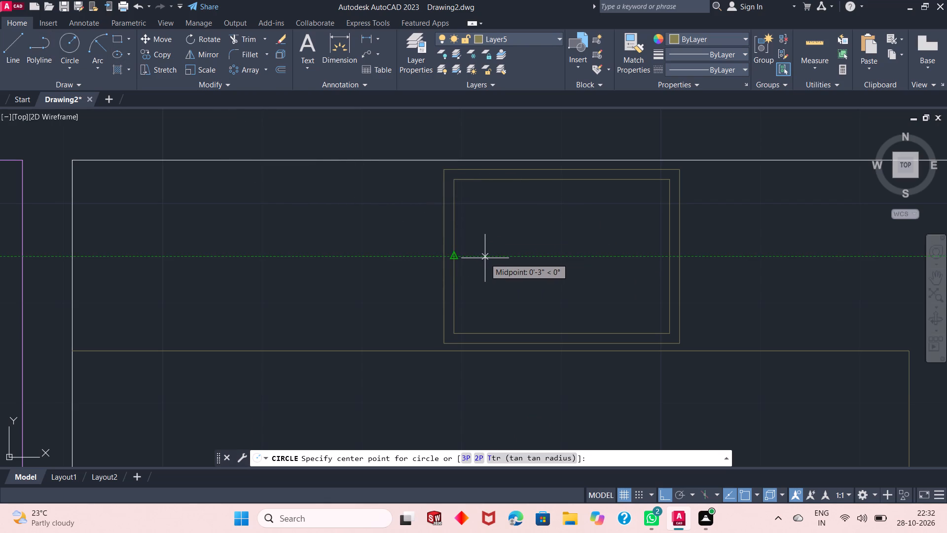
pyautogui.click(486, 257)
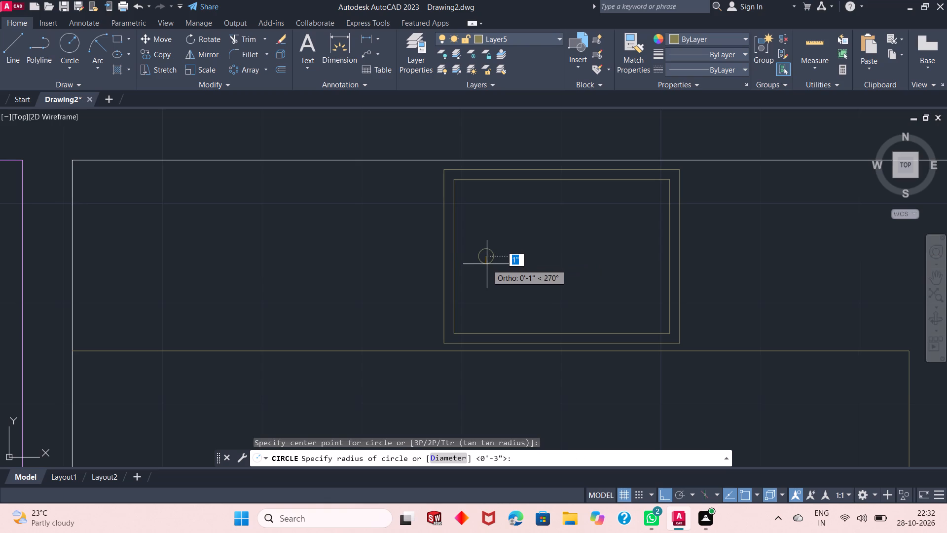
pyautogui.write('1"')
pyautogui.press('Return')
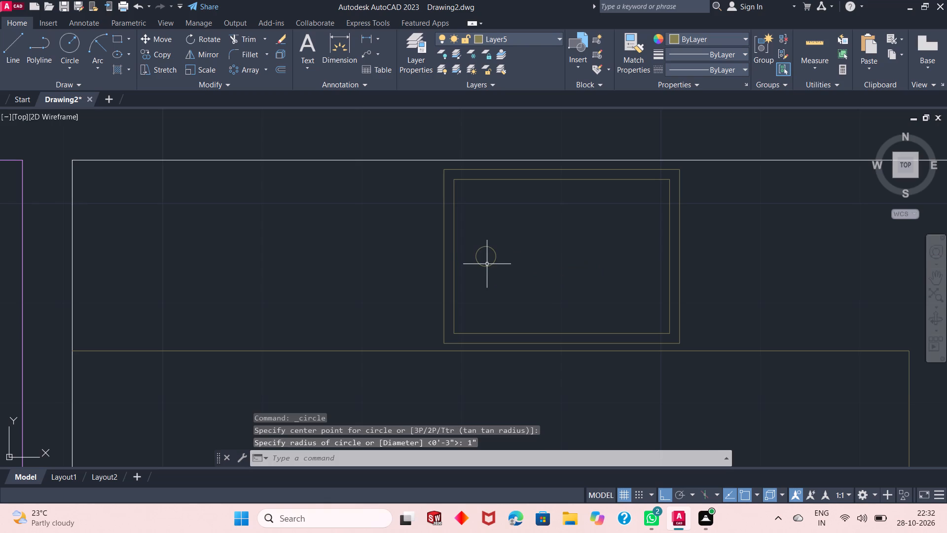
# Copy the small circle from its centre about 1'-3" horizontally toward the inner rectangle's right side.
pyautogui.click(487, 264)
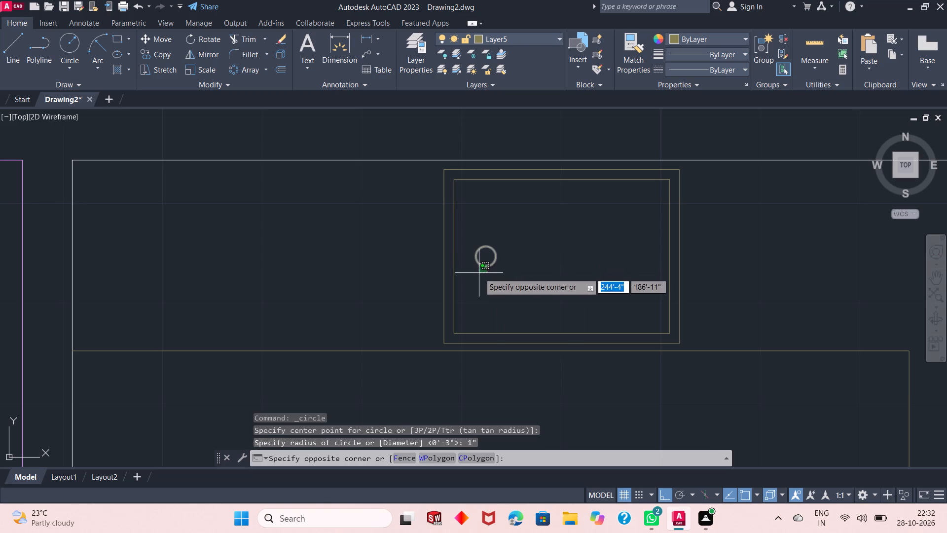
pyautogui.click(479, 273)
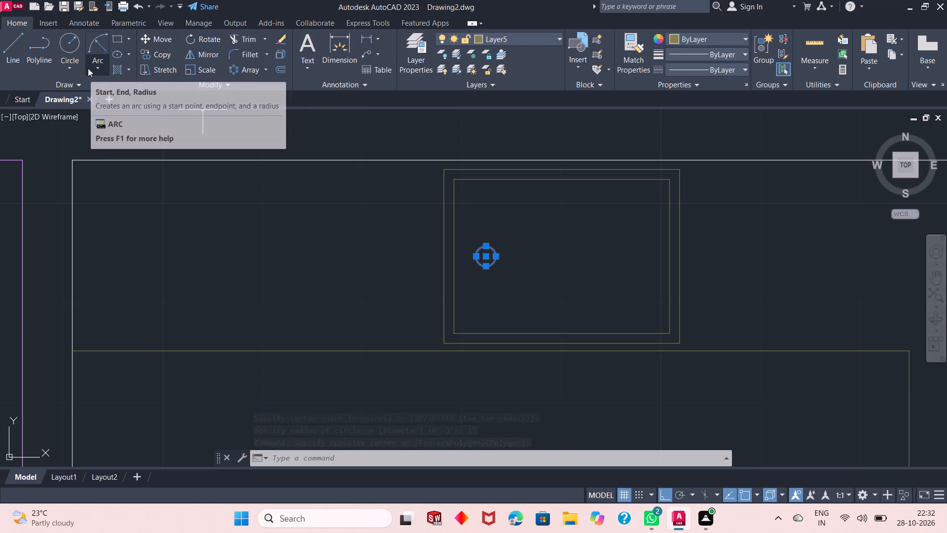
pyautogui.click(164, 52)
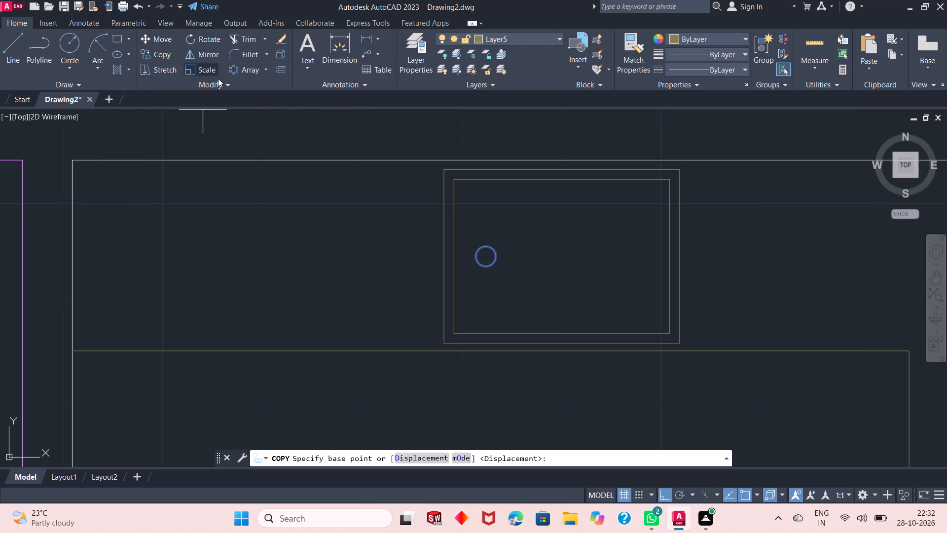
pyautogui.click(485, 255)
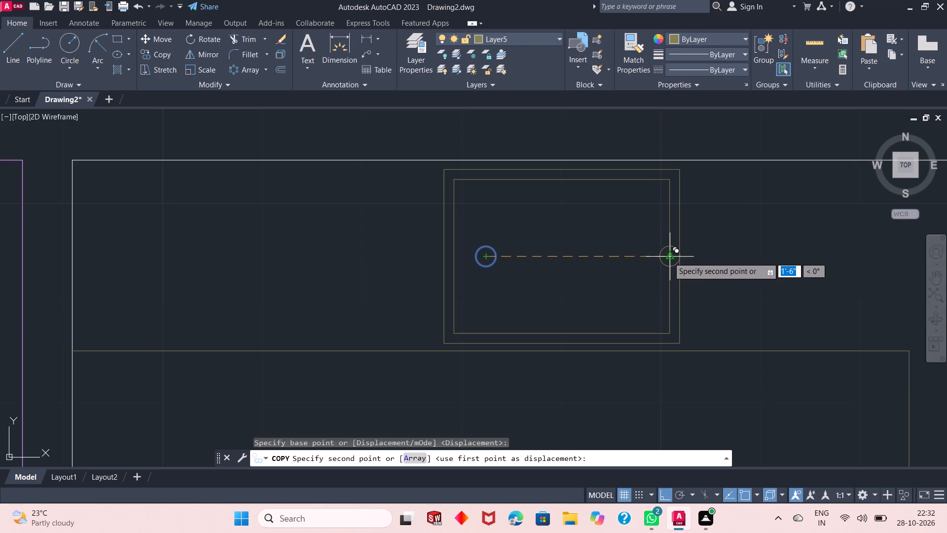
pyautogui.click(636, 264)
pyautogui.press('space')
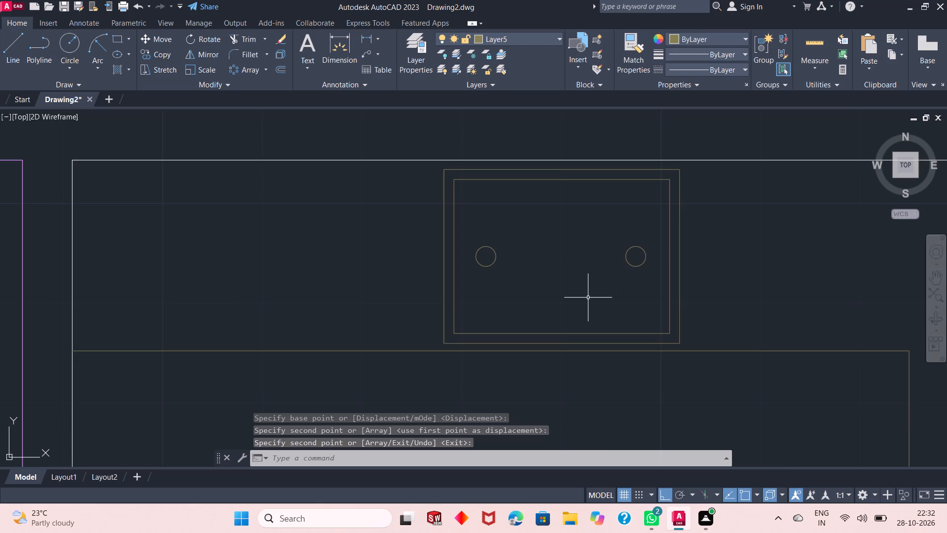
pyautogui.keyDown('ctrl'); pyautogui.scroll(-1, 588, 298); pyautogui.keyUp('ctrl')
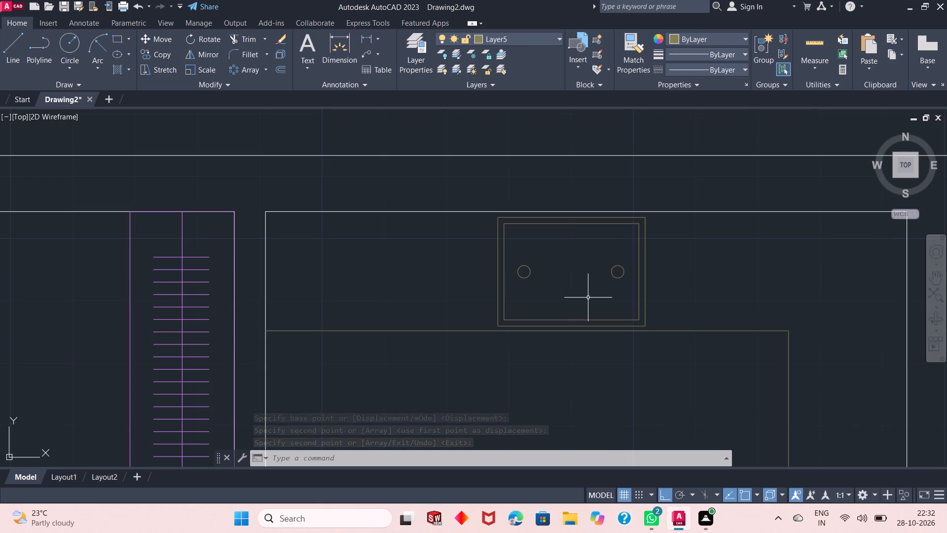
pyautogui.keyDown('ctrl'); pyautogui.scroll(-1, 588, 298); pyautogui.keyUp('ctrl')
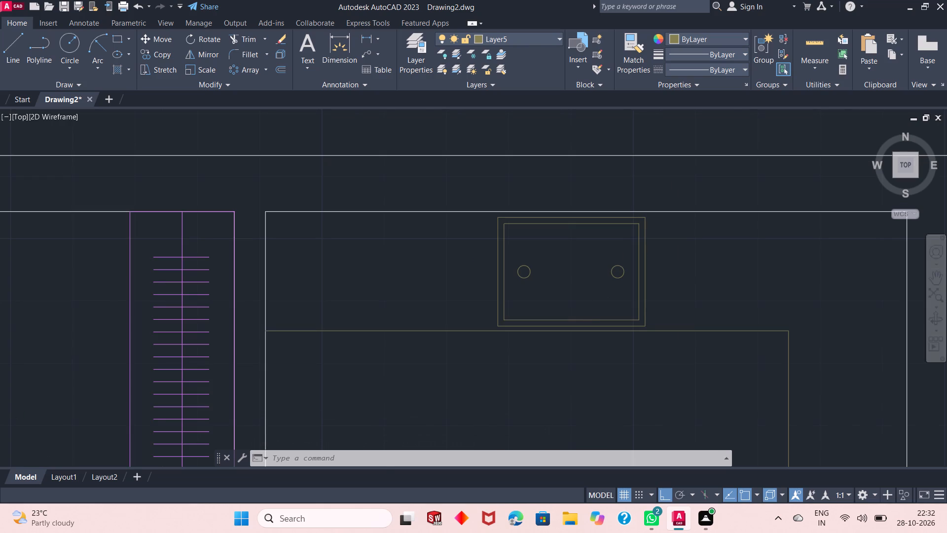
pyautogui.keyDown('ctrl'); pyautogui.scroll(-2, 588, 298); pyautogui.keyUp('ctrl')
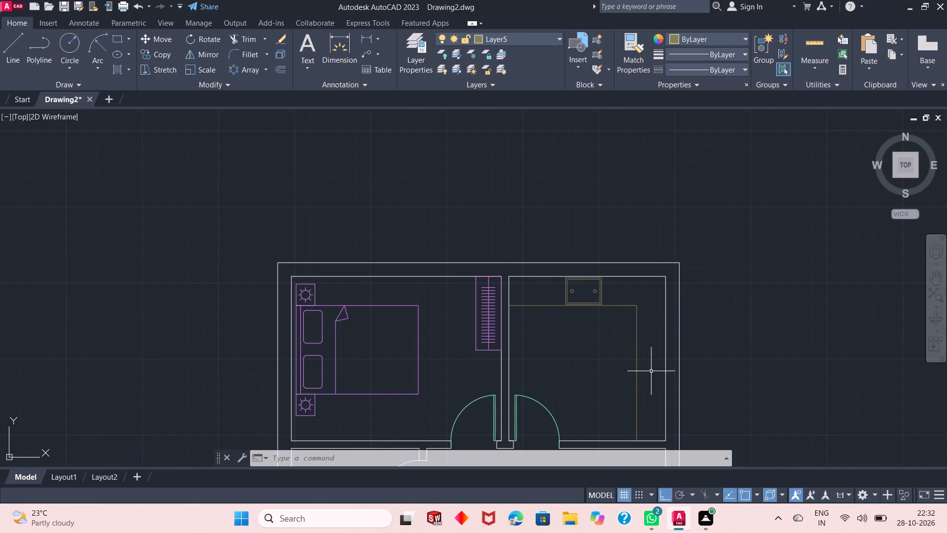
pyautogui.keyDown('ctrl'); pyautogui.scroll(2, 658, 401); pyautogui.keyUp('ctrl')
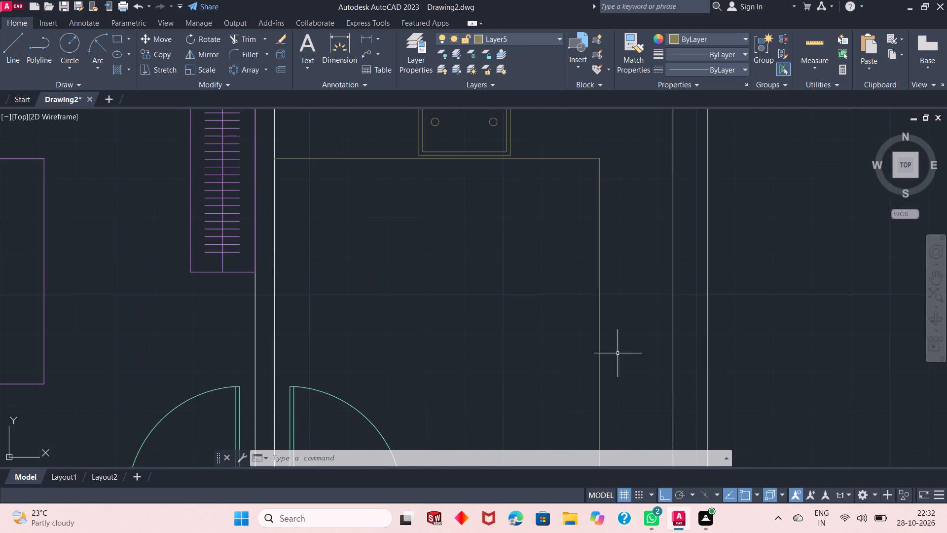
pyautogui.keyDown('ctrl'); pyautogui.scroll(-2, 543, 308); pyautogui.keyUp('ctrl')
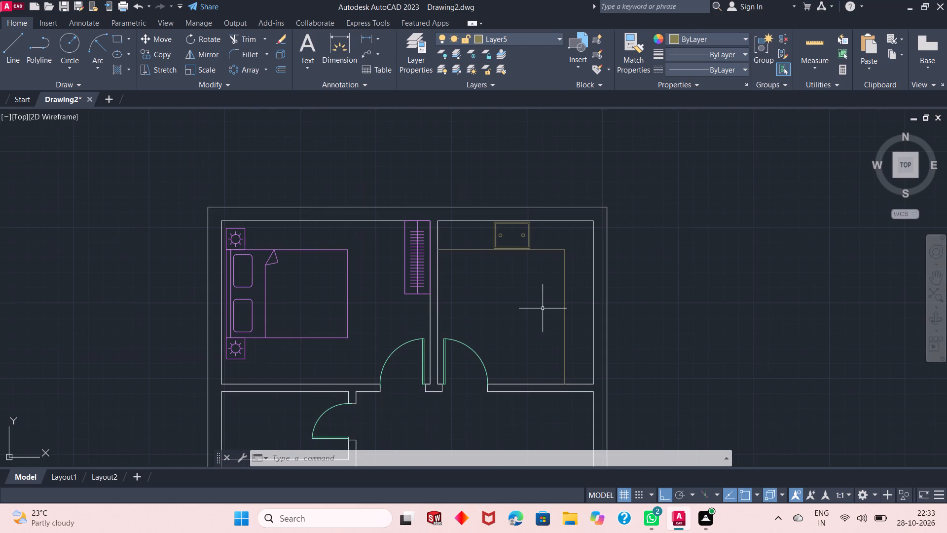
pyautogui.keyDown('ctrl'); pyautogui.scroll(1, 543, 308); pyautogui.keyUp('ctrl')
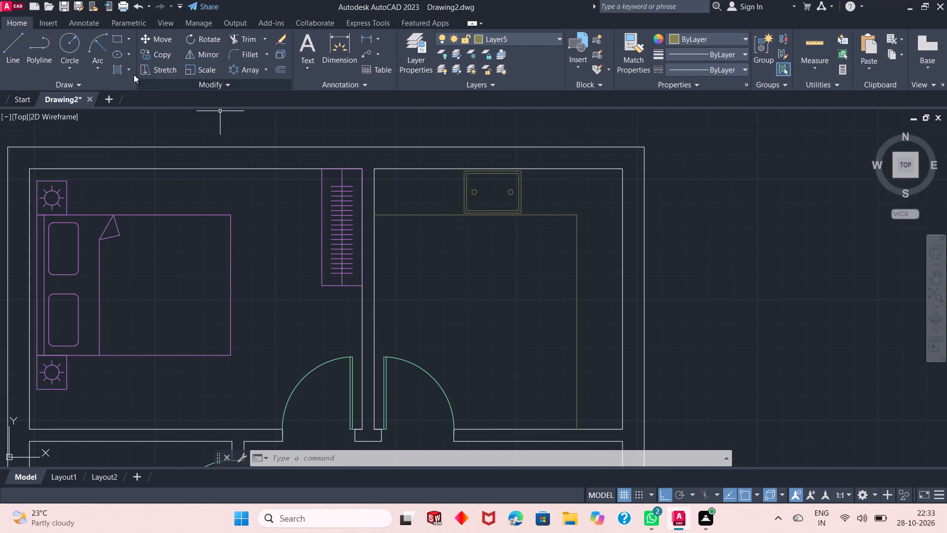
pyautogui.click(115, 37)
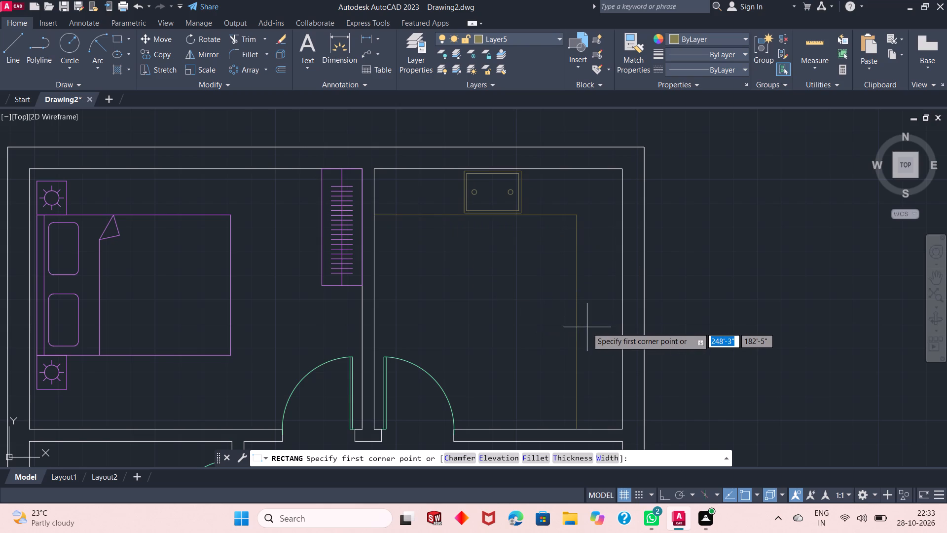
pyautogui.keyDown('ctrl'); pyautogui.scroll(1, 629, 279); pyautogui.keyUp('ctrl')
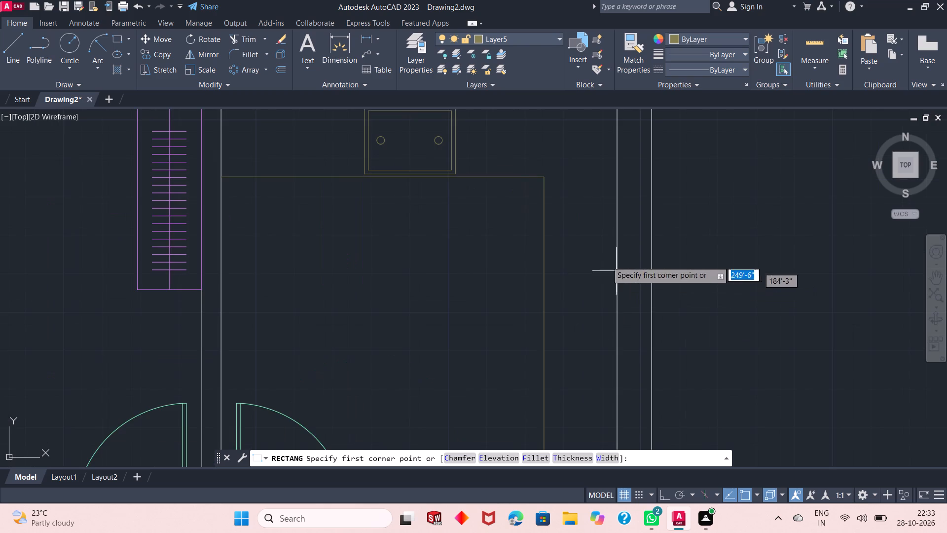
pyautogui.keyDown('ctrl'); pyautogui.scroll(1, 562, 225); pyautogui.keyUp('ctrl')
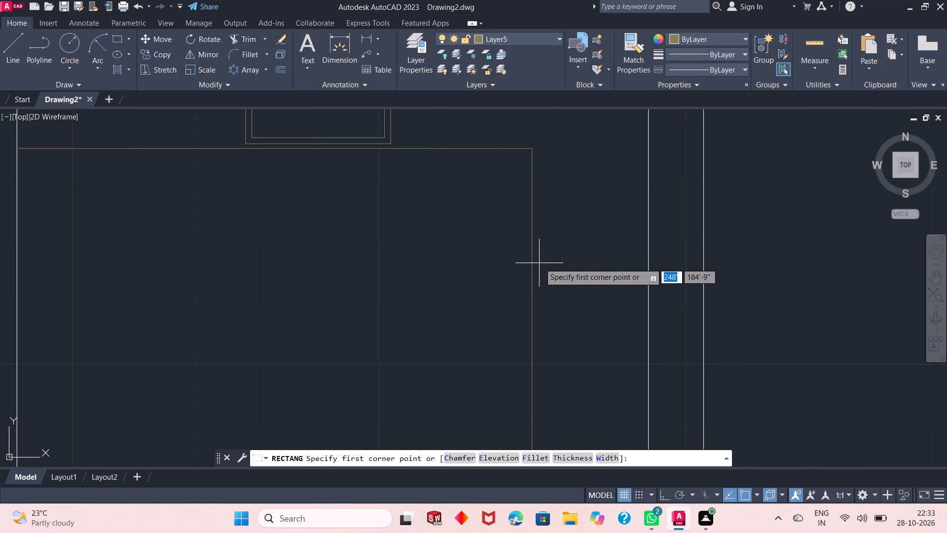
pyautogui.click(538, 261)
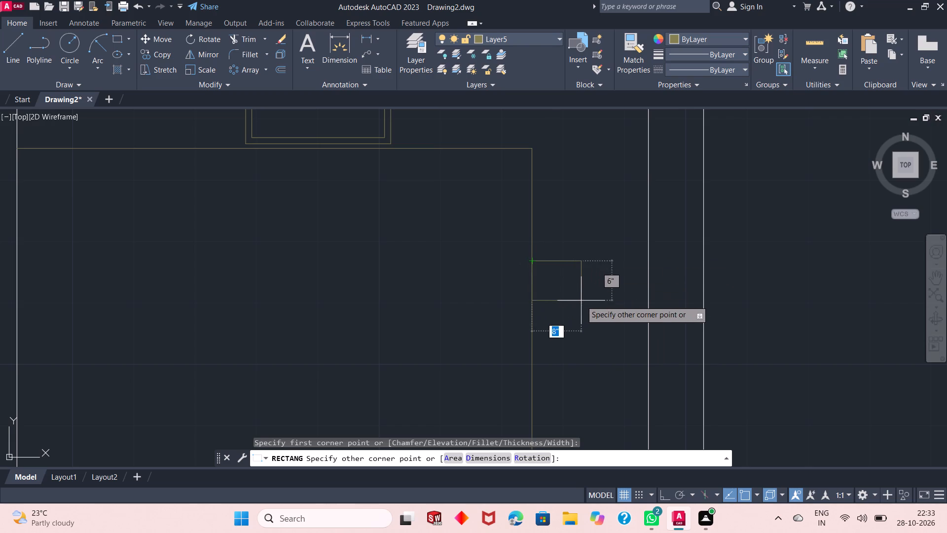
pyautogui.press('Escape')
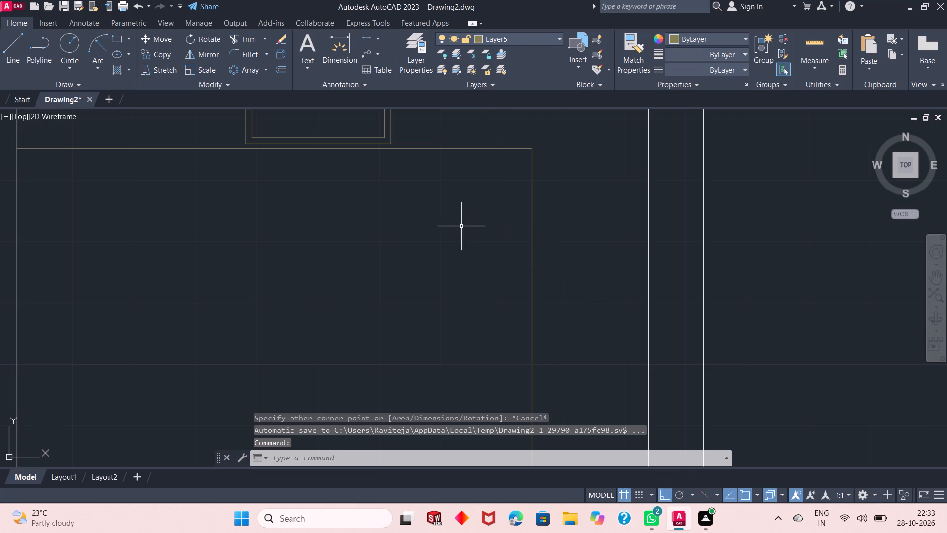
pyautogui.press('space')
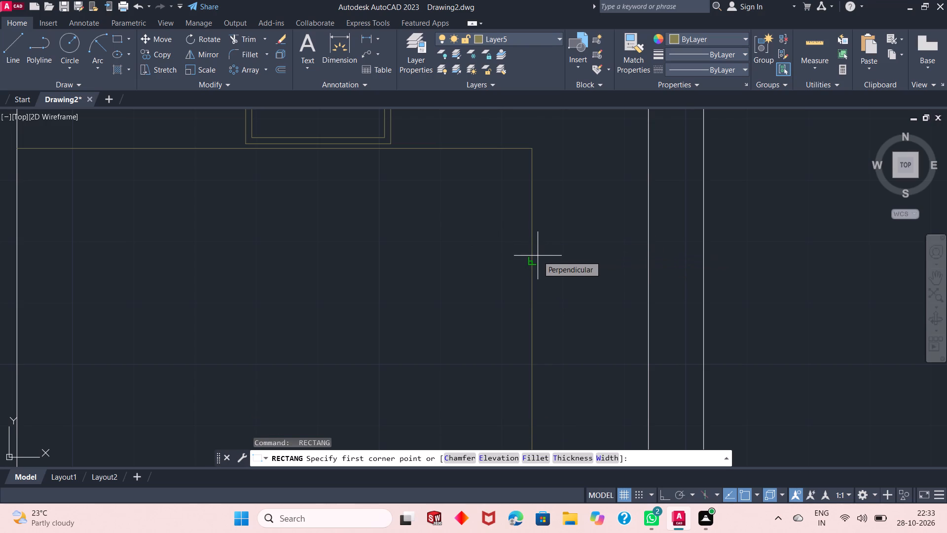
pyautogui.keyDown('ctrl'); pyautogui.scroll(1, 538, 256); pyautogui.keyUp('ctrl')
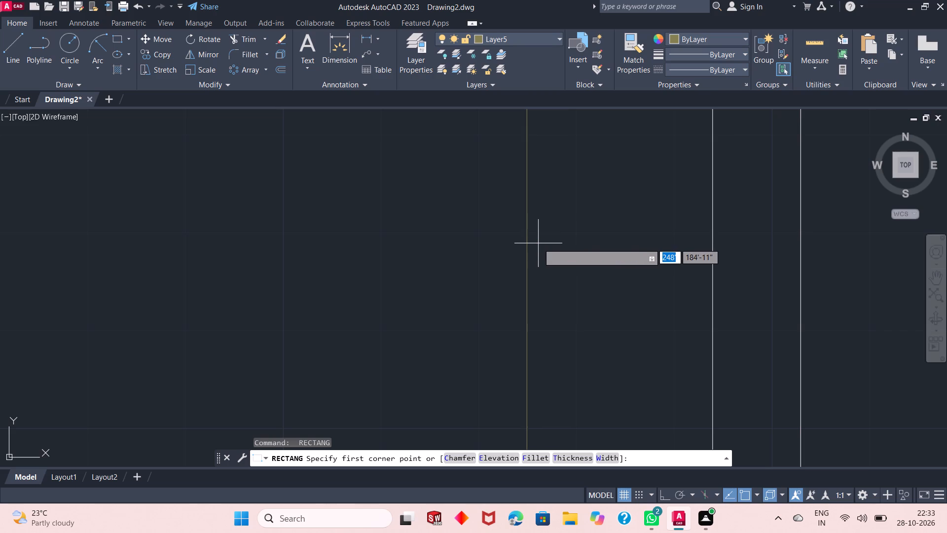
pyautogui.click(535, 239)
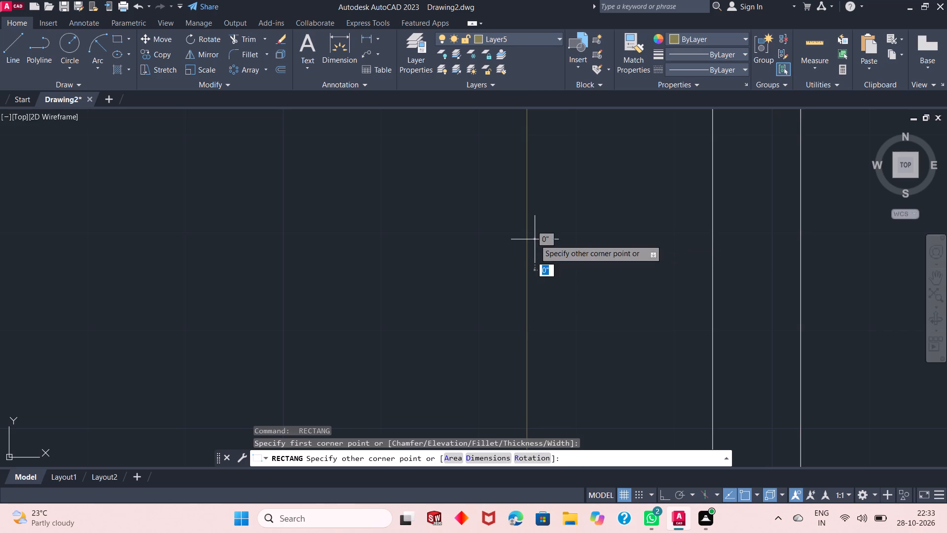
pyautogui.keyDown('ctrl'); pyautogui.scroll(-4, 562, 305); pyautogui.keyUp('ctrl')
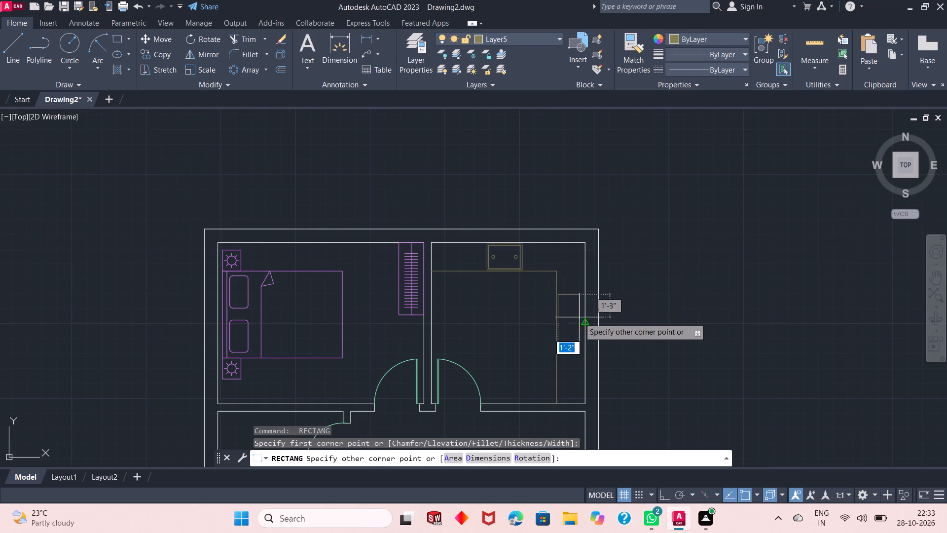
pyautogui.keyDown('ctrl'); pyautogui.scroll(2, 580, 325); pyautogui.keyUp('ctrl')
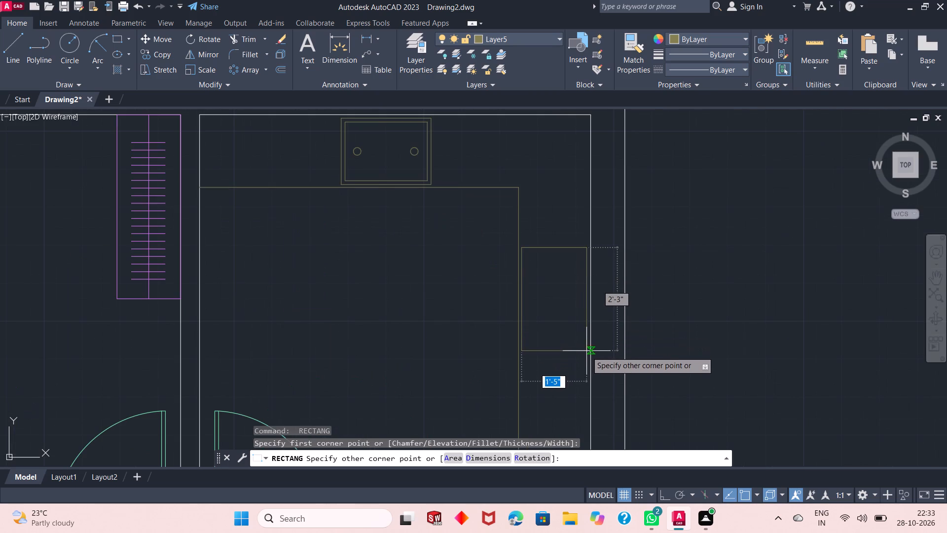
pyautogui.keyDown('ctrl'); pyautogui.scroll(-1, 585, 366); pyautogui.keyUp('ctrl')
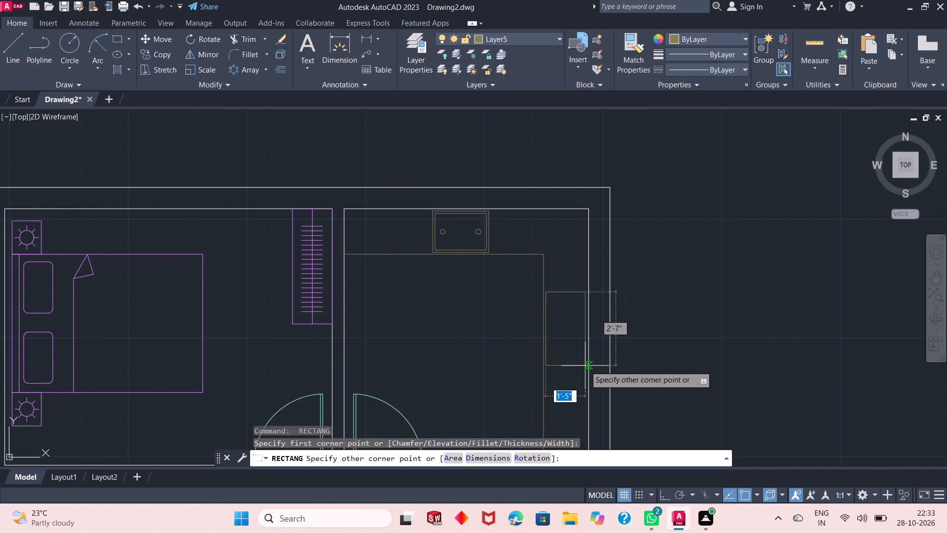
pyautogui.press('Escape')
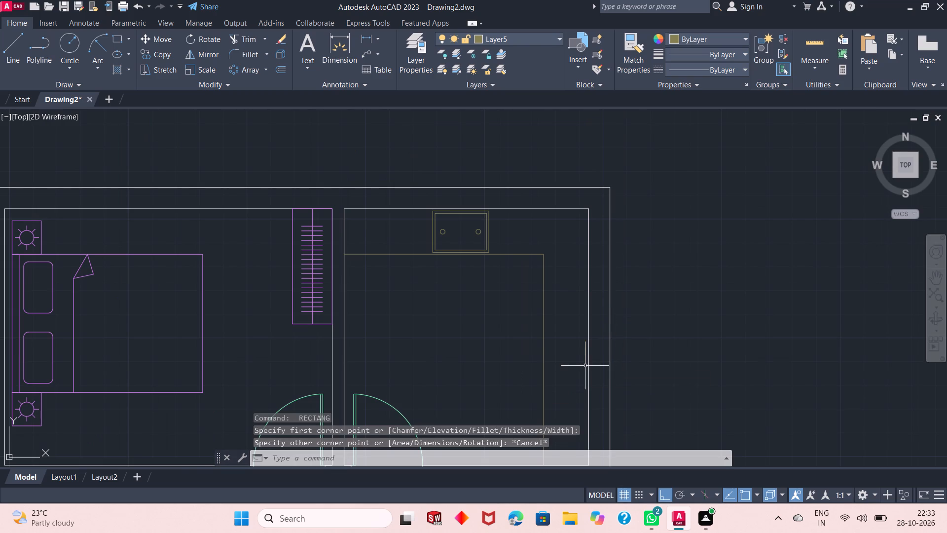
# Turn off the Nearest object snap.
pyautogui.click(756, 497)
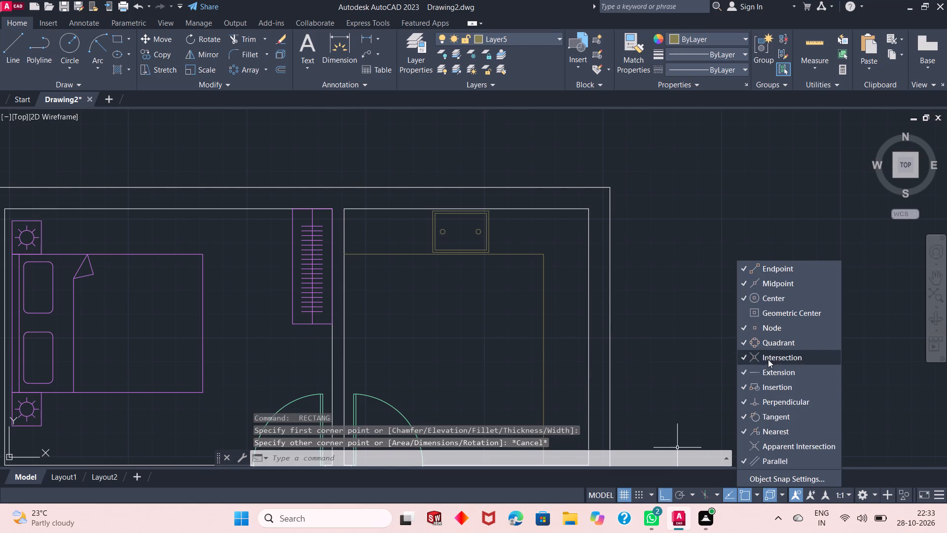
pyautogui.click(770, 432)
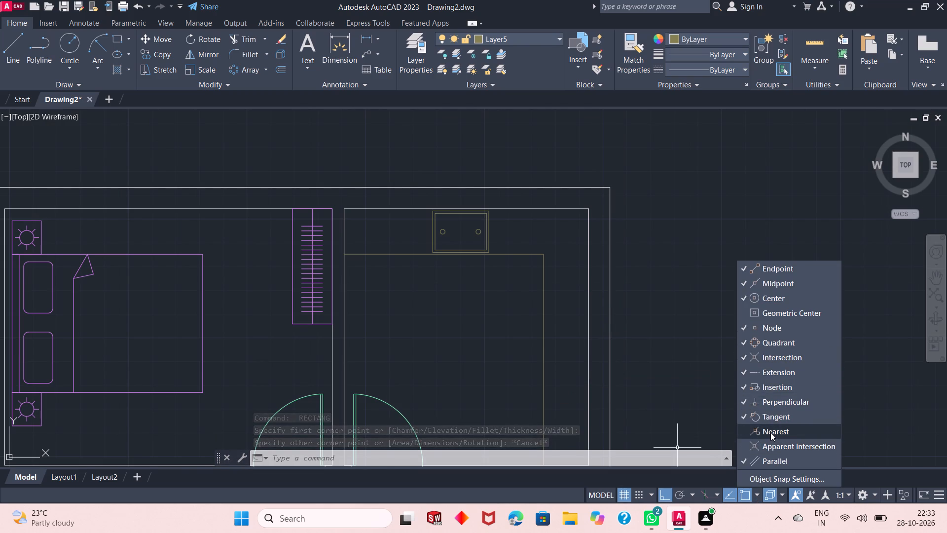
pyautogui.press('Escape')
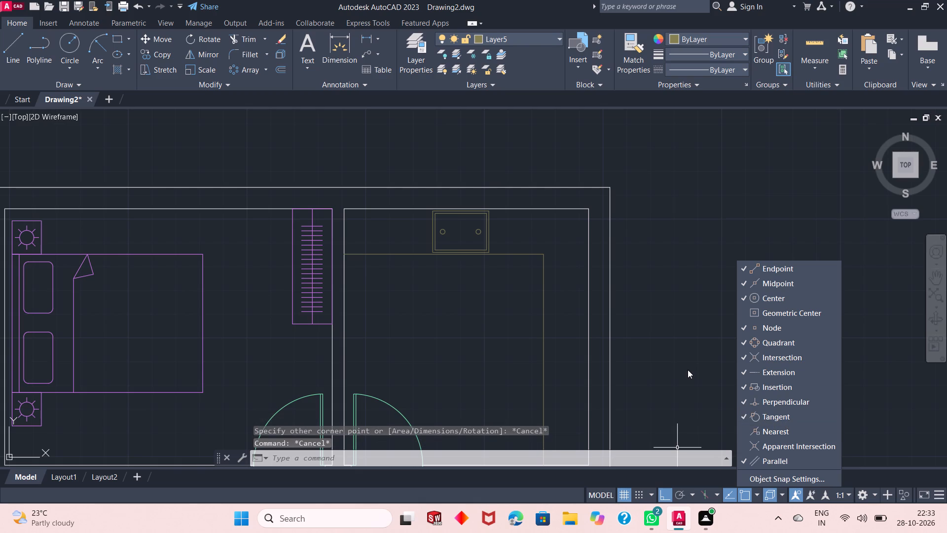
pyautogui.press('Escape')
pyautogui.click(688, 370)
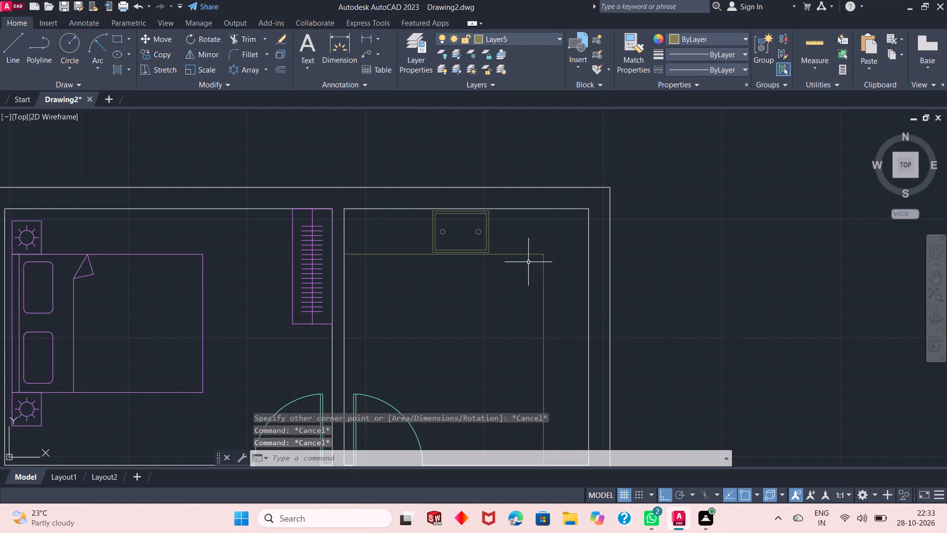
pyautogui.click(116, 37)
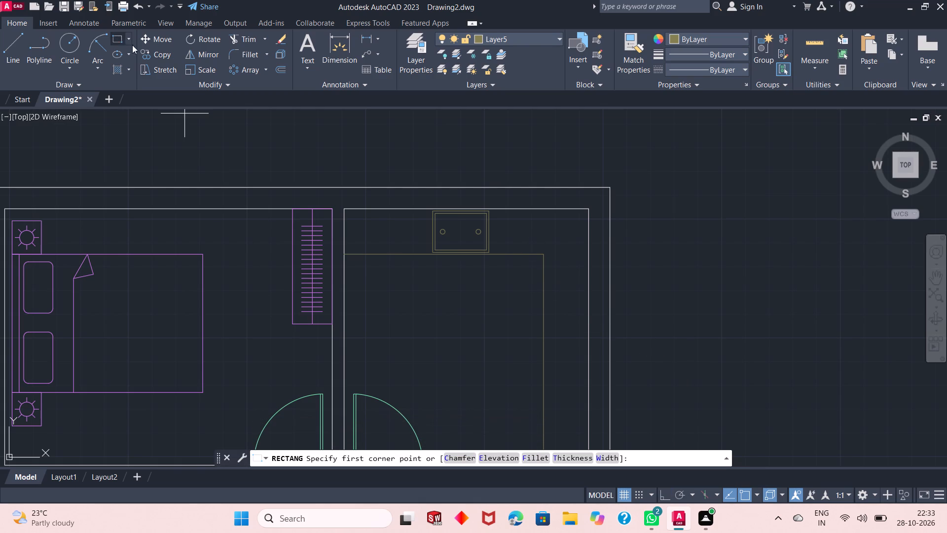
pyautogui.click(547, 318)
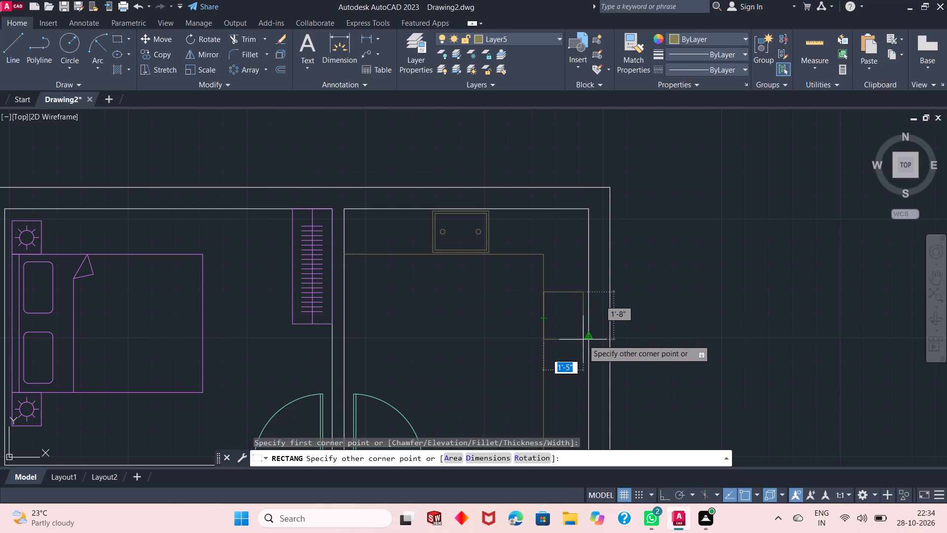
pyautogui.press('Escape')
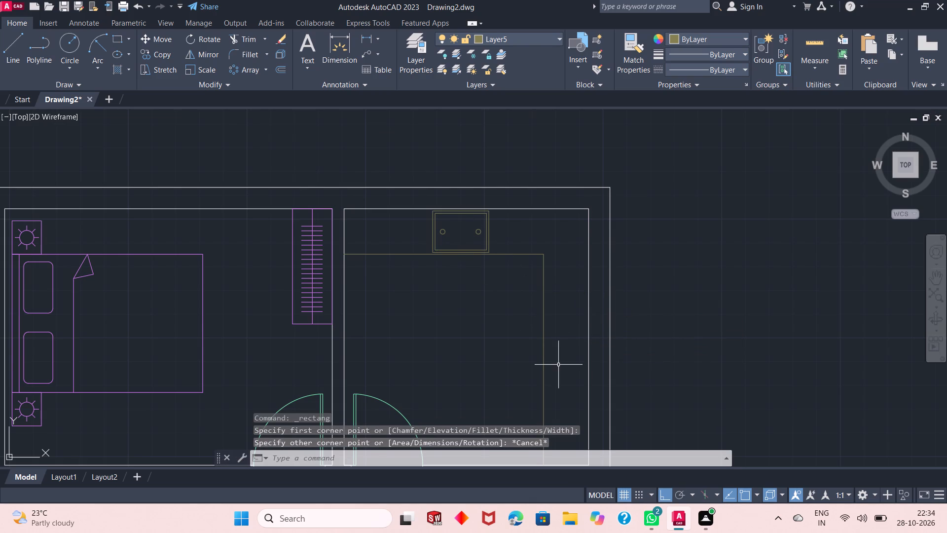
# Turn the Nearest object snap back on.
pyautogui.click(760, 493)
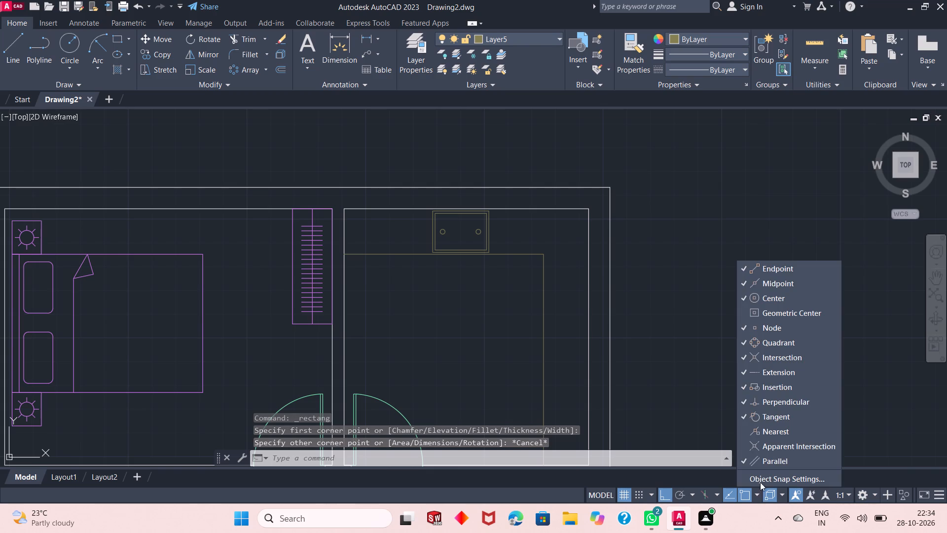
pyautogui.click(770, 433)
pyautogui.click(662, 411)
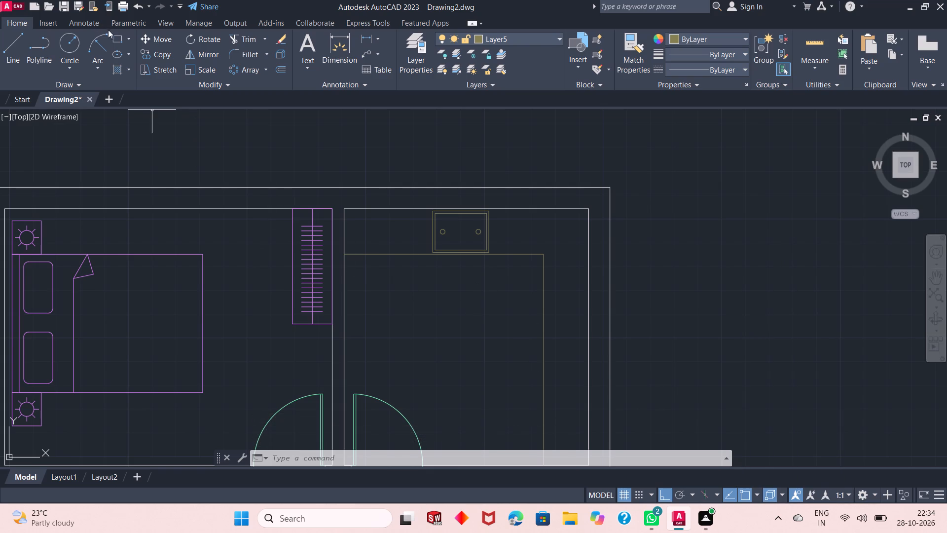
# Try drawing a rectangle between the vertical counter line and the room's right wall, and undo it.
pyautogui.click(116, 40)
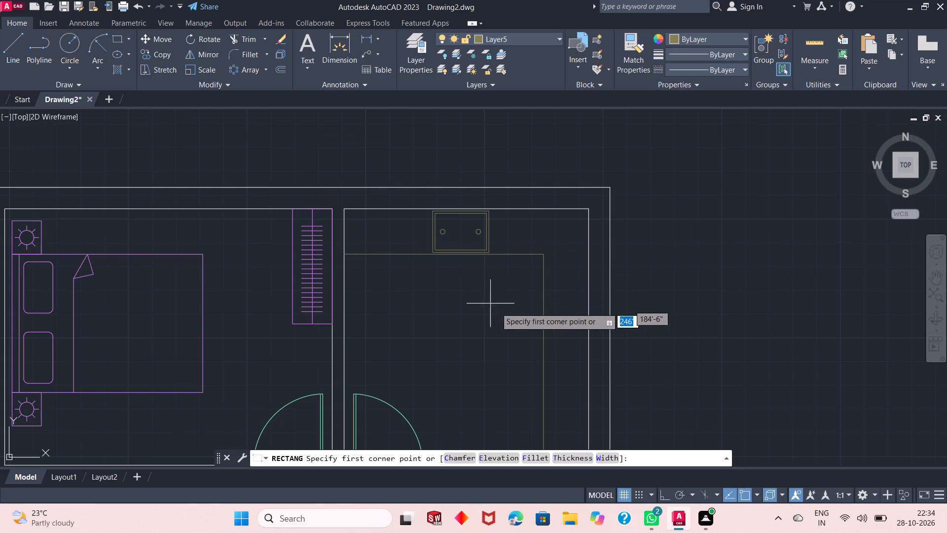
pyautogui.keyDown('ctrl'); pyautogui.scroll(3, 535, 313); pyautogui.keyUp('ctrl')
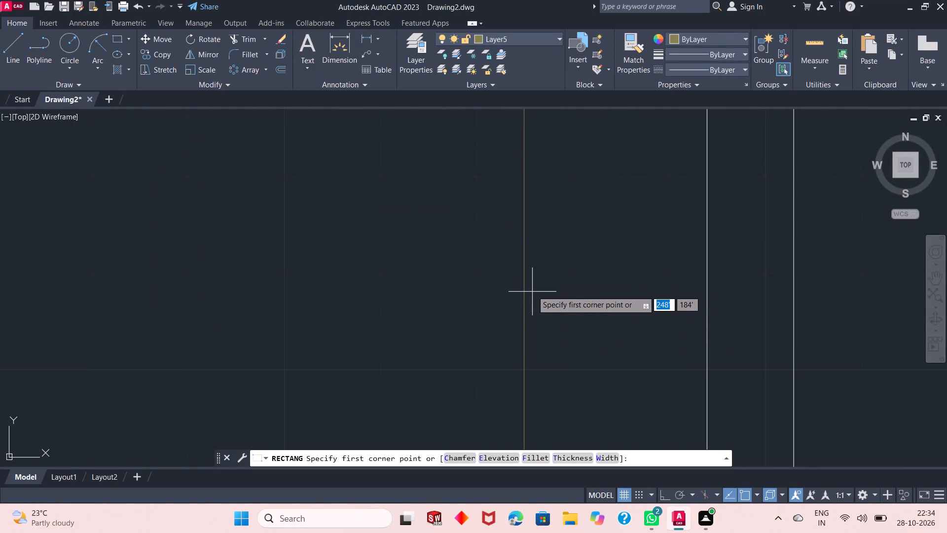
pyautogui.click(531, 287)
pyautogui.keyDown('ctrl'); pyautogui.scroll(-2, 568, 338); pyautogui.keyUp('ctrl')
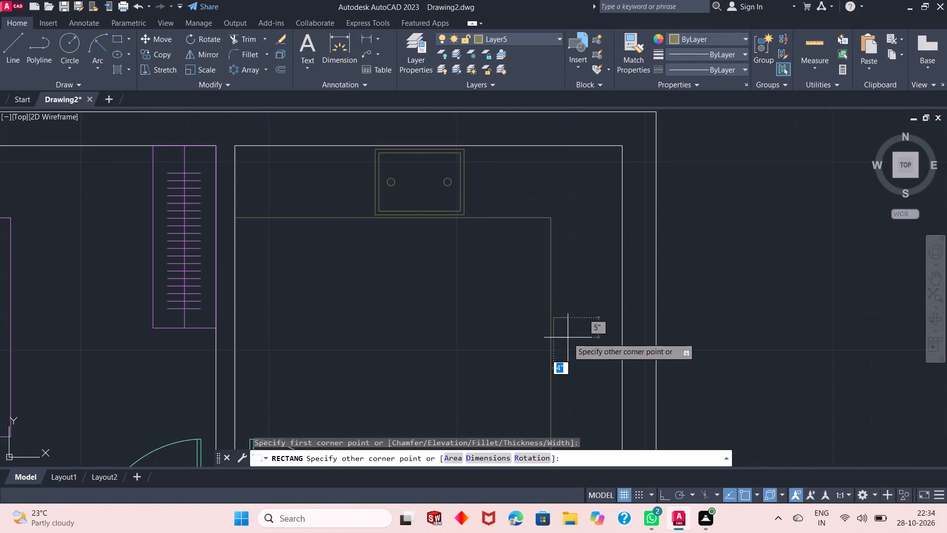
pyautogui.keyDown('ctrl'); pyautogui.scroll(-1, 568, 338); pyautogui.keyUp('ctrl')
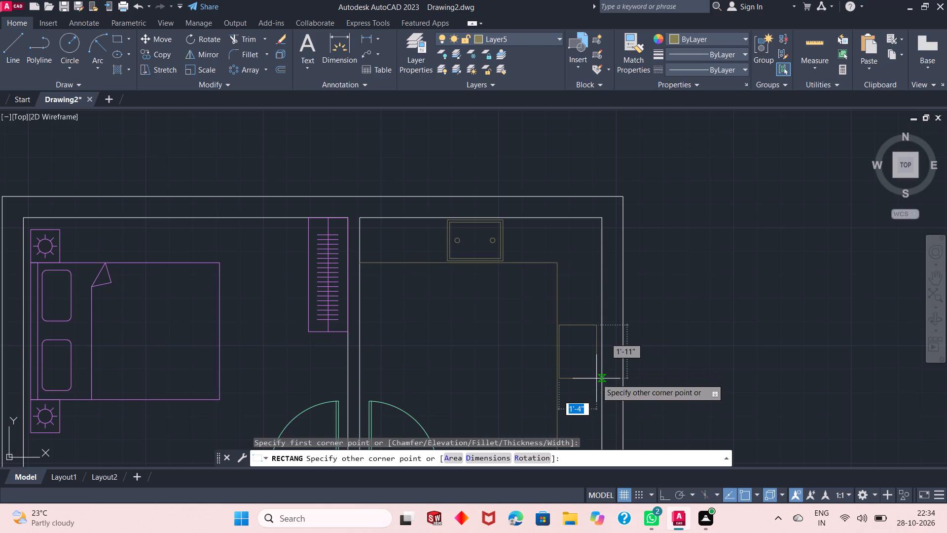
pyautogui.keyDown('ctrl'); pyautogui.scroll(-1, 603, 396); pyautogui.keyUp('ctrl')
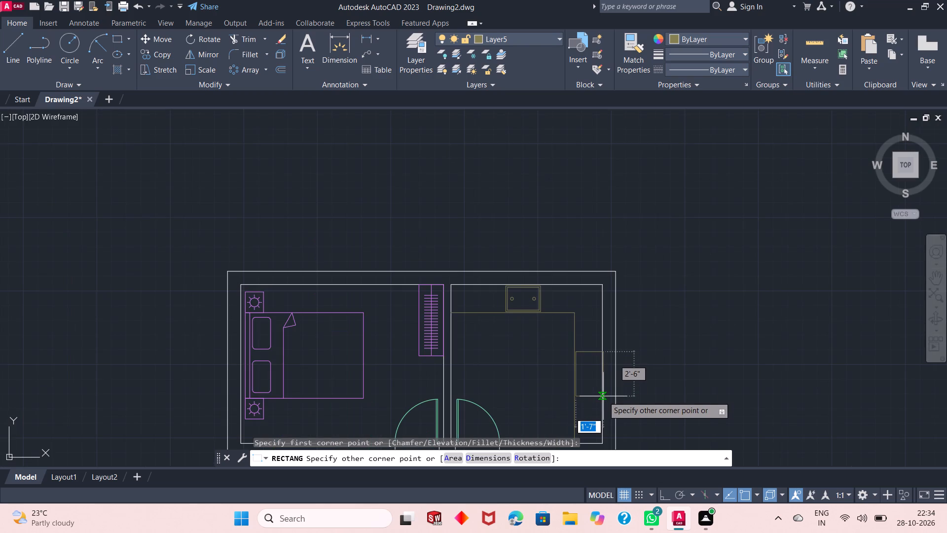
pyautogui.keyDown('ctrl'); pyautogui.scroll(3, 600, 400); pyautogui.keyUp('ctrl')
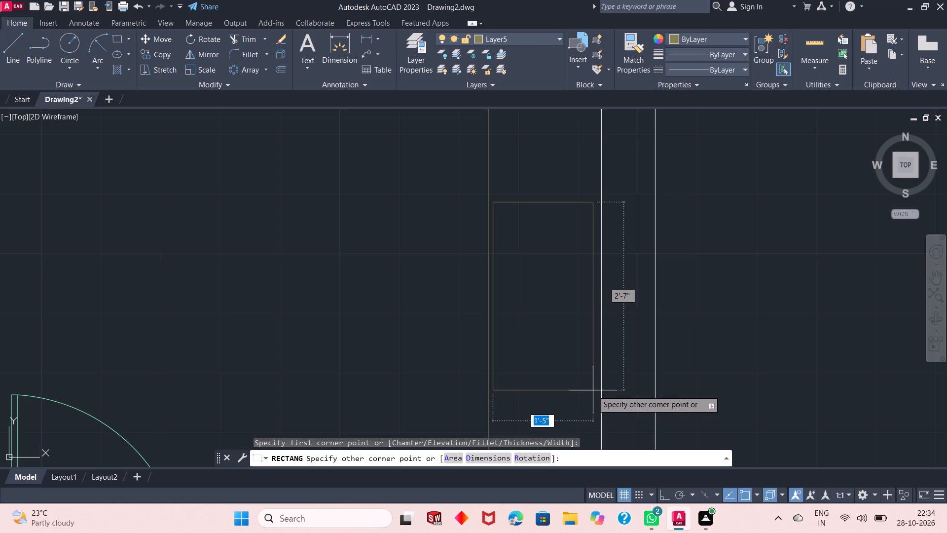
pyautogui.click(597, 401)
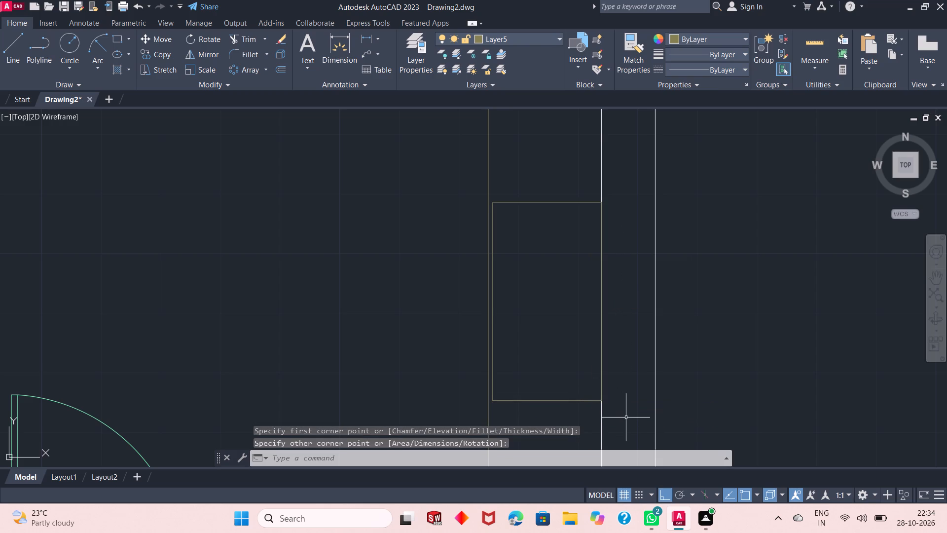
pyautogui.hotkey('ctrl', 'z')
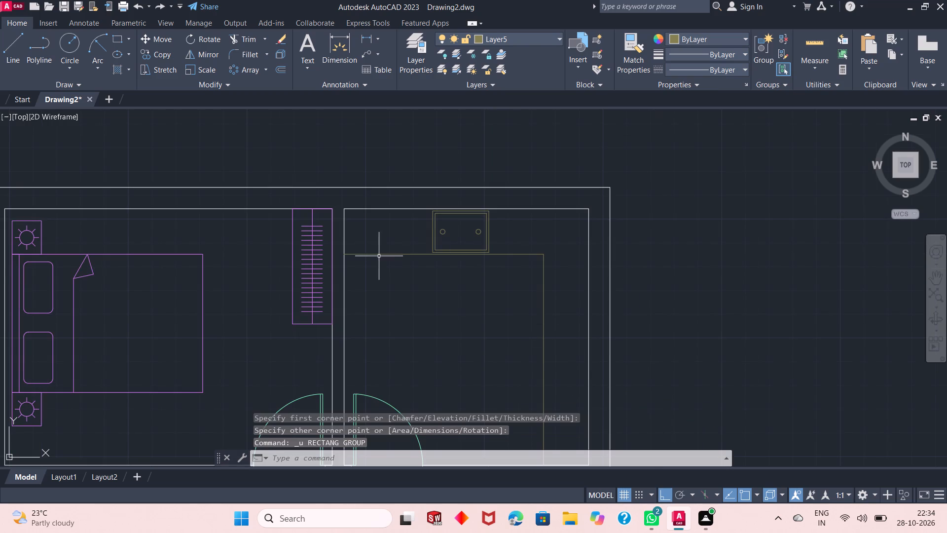
# Draw a rectangle about 1'-5" wide and 2'-7" long between the vertical counter line and the room's right wall, clear of both.
pyautogui.click(118, 40)
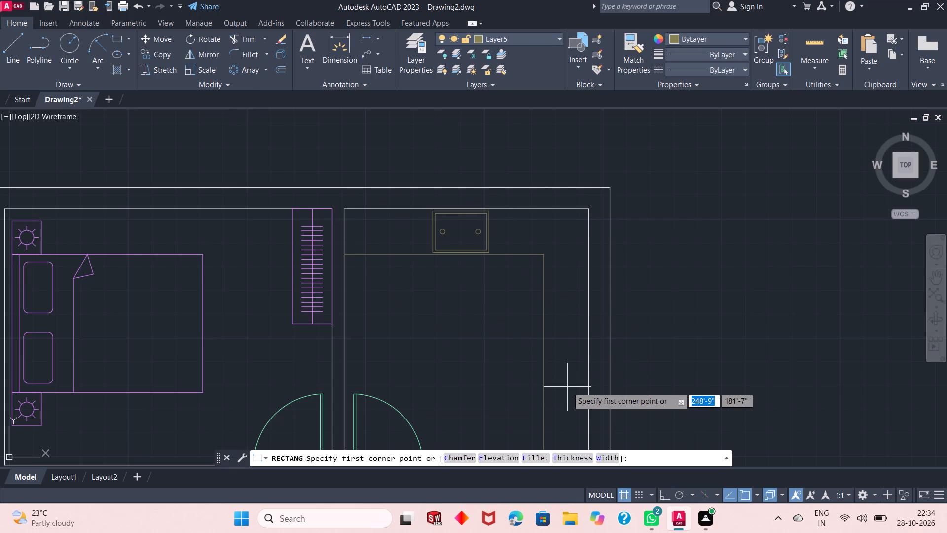
pyautogui.keyDown('ctrl'); pyautogui.scroll(1, 568, 379); pyautogui.keyUp('ctrl')
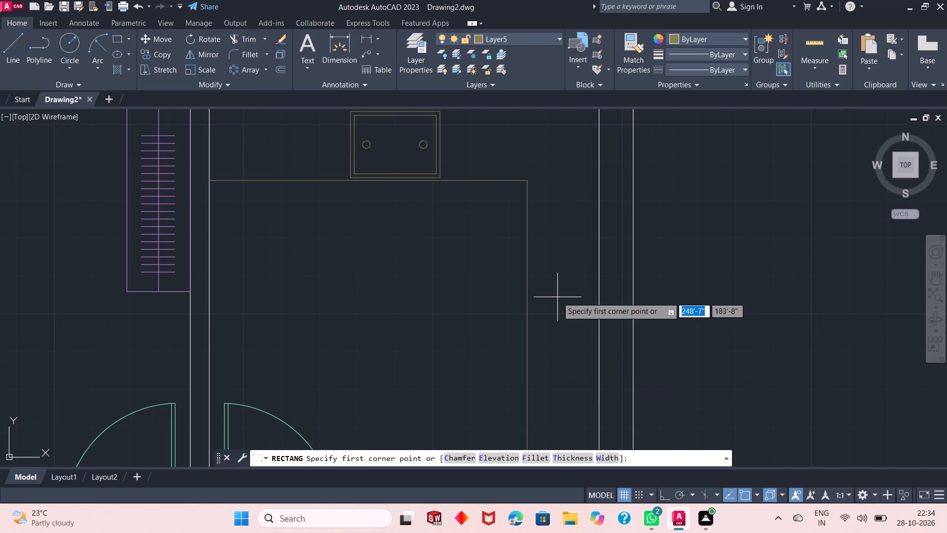
pyautogui.keyDown('ctrl'); pyautogui.scroll(2, 557, 297); pyautogui.keyUp('ctrl')
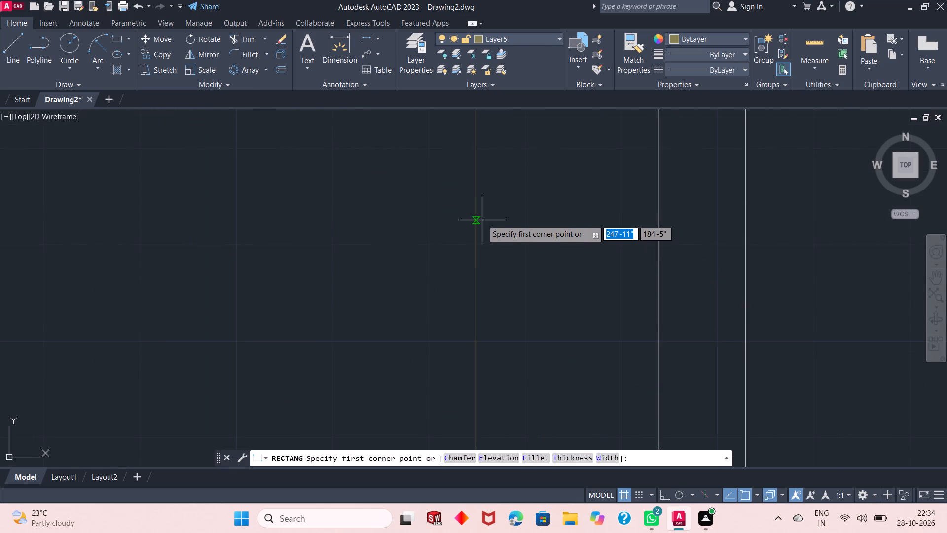
pyautogui.click(484, 227)
pyautogui.keyDown('ctrl'); pyautogui.scroll(-3, 570, 344); pyautogui.keyUp('ctrl')
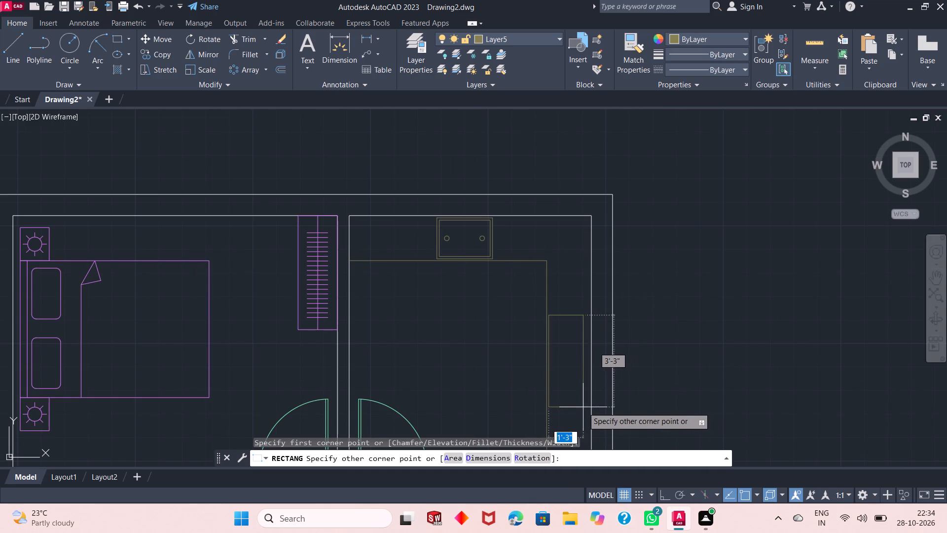
pyautogui.keyDown('ctrl'); pyautogui.scroll(3, 585, 394); pyautogui.keyUp('ctrl')
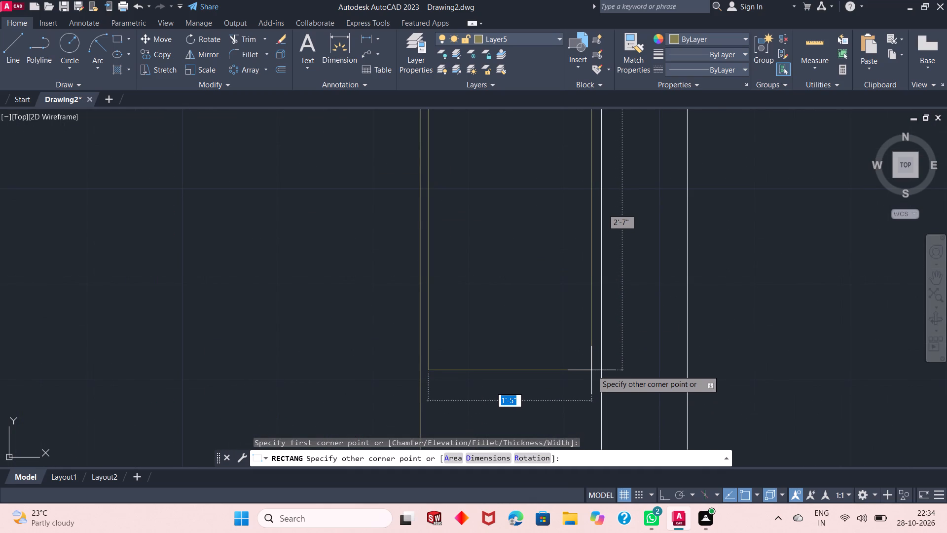
pyautogui.click(594, 371)
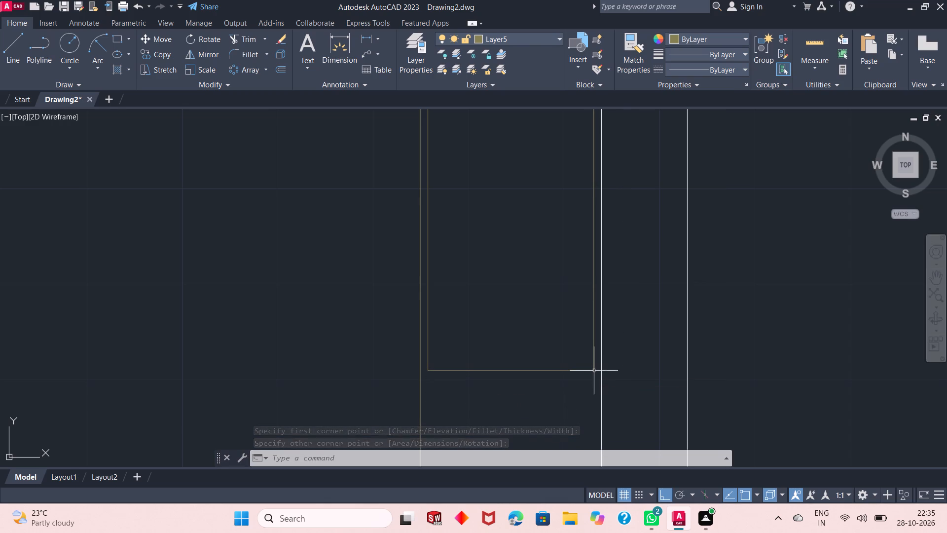
# Offset the rectangle between the vertical counter line and the right wall 1" inward.
pyautogui.press('Escape')
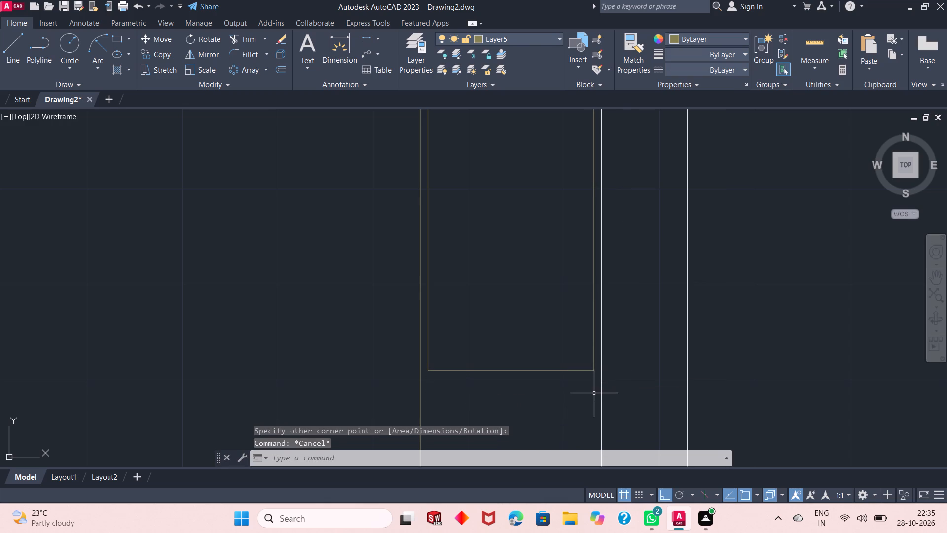
pyautogui.keyDown('ctrl'); pyautogui.scroll(-2, 586, 393); pyautogui.keyUp('ctrl')
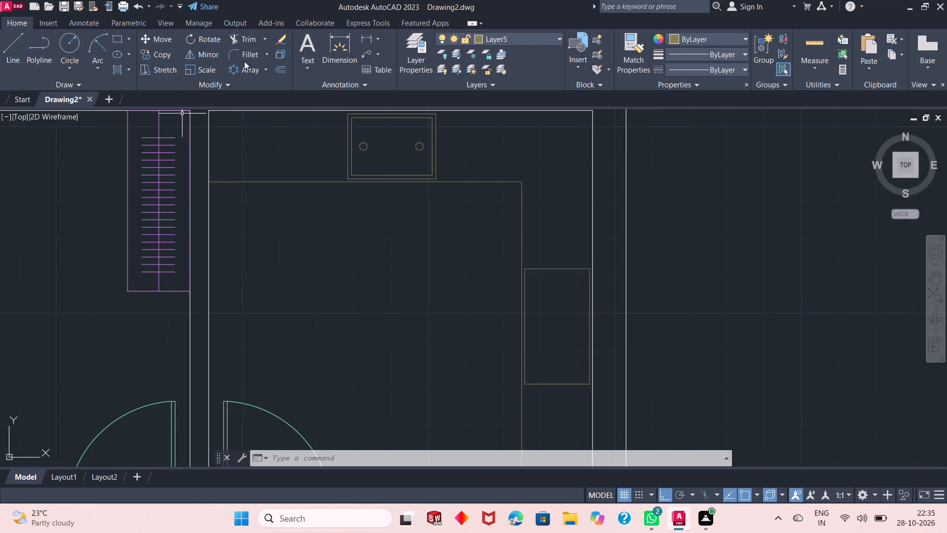
pyautogui.click(278, 72)
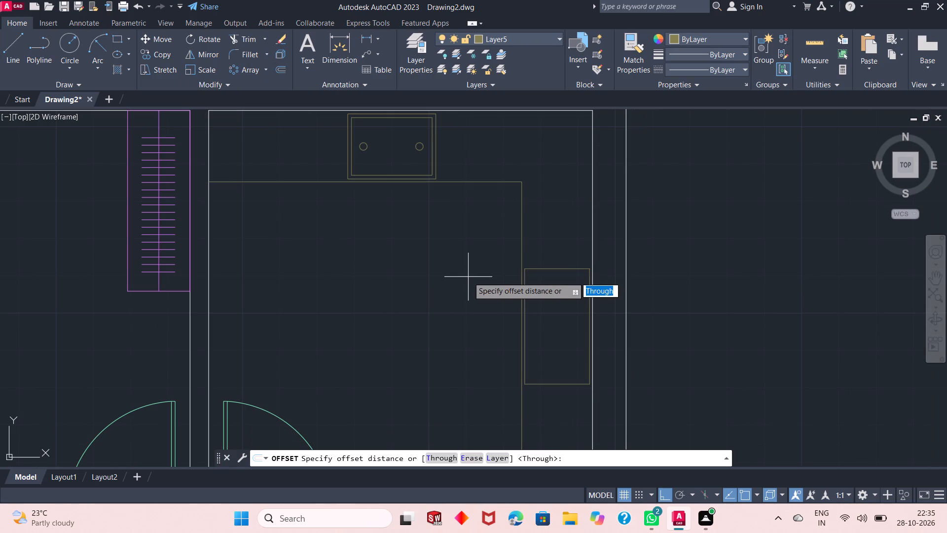
pyautogui.press('space')
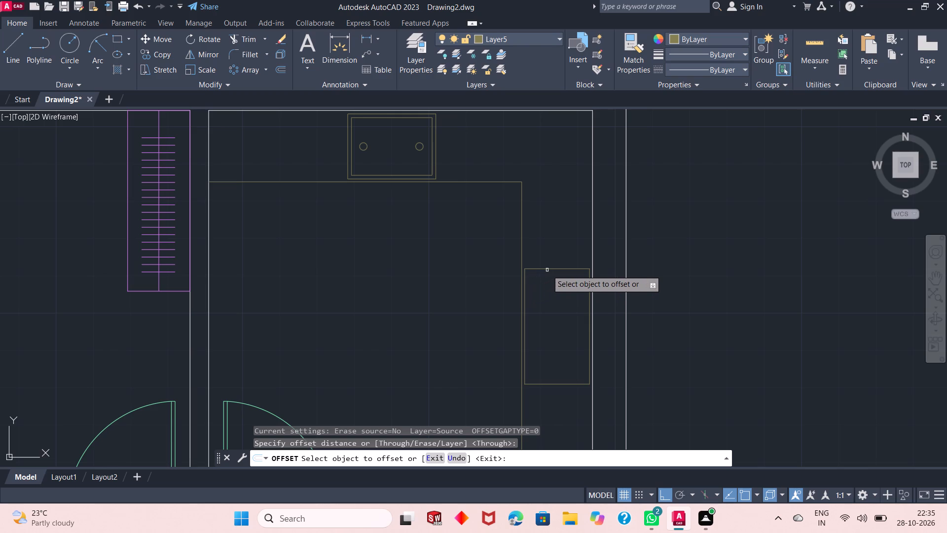
pyautogui.click(554, 269)
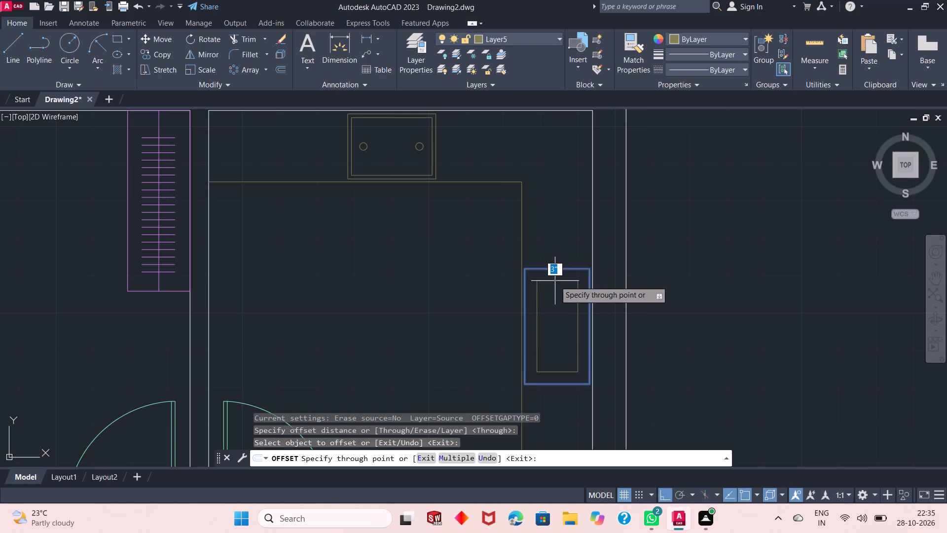
pyautogui.press('1')
pyautogui.hotkey('shift', '"')
pyautogui.press('Return')
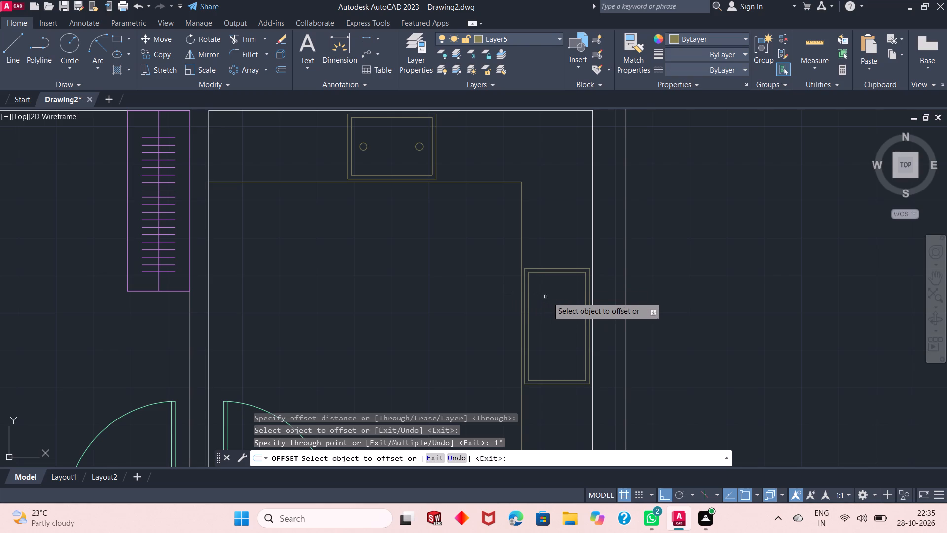
pyautogui.press('Return')
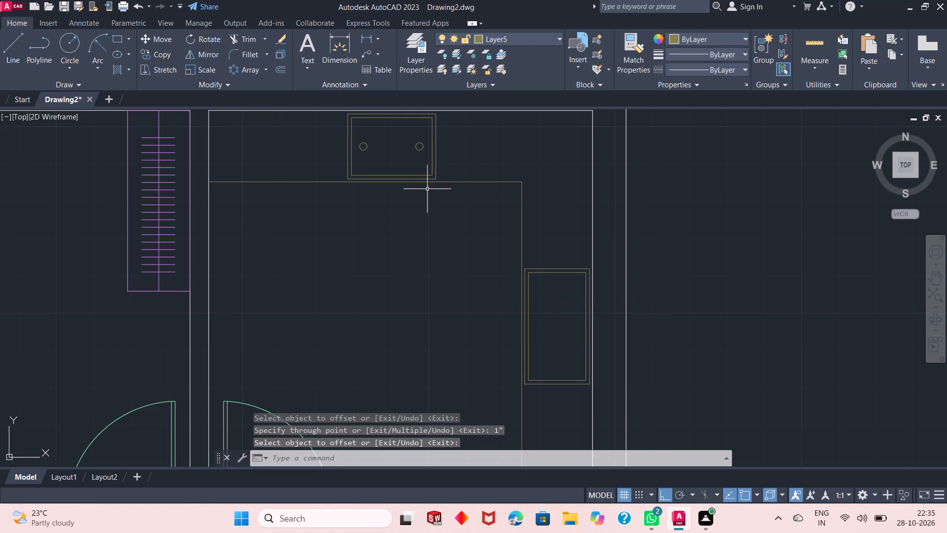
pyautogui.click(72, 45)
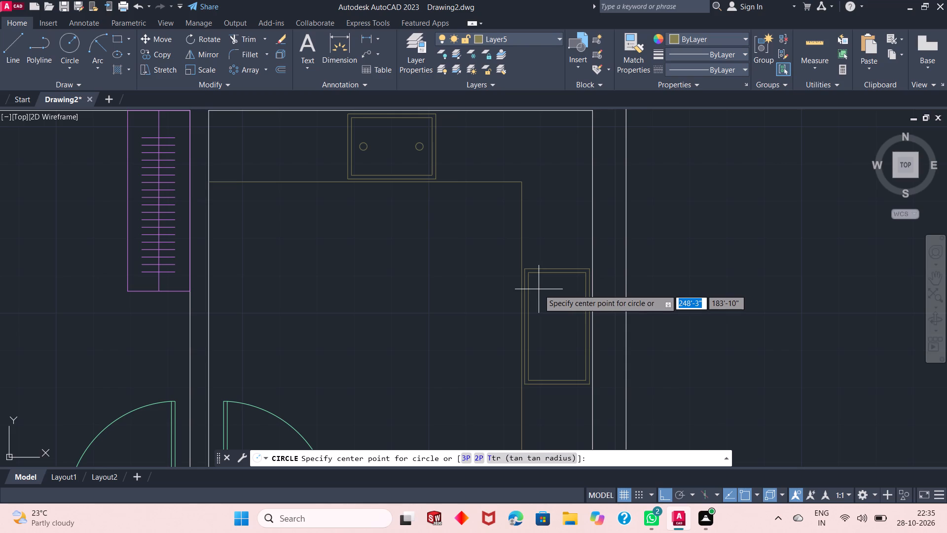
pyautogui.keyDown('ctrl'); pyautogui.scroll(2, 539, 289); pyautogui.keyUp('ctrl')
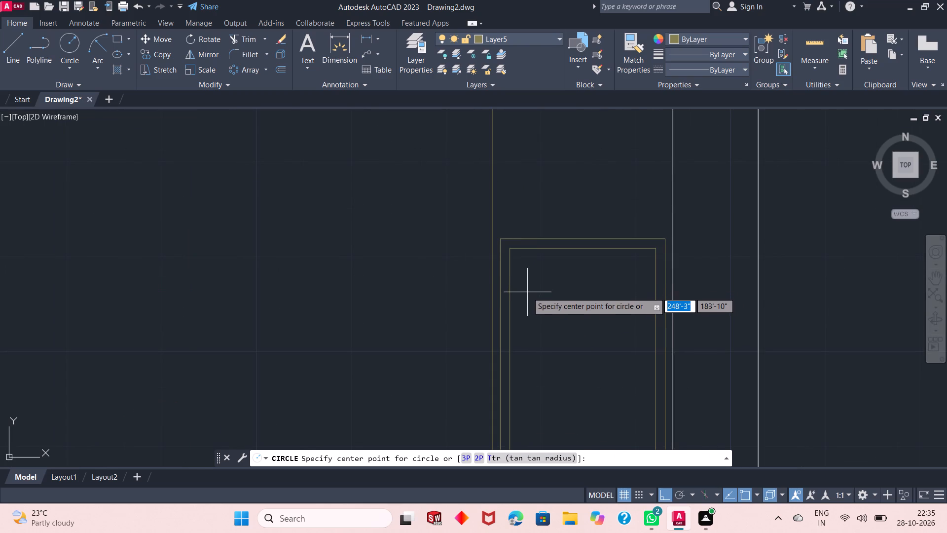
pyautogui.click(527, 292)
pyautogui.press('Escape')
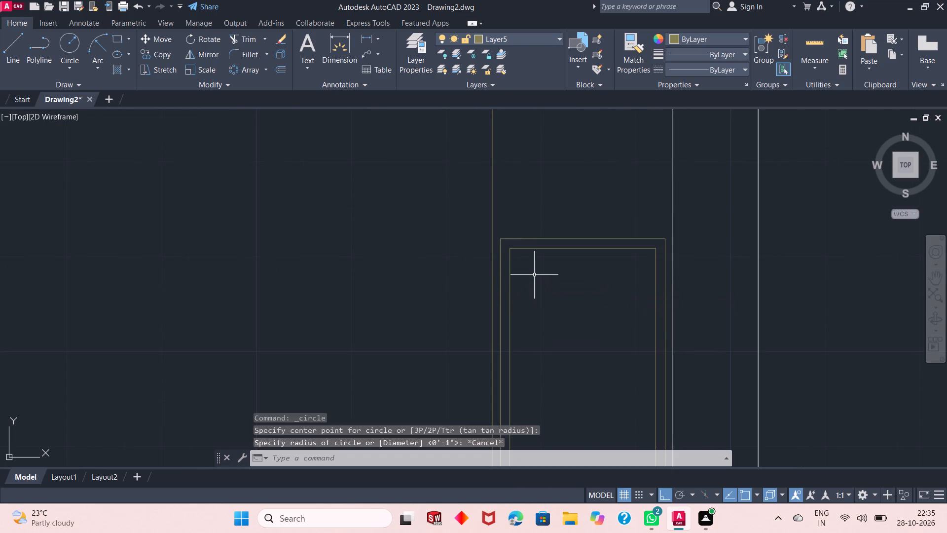
# Draw a circle of about 3" radius inside the inner rectangle, near its upper-left corner.
pyautogui.write('c')
pyautogui.press('space')
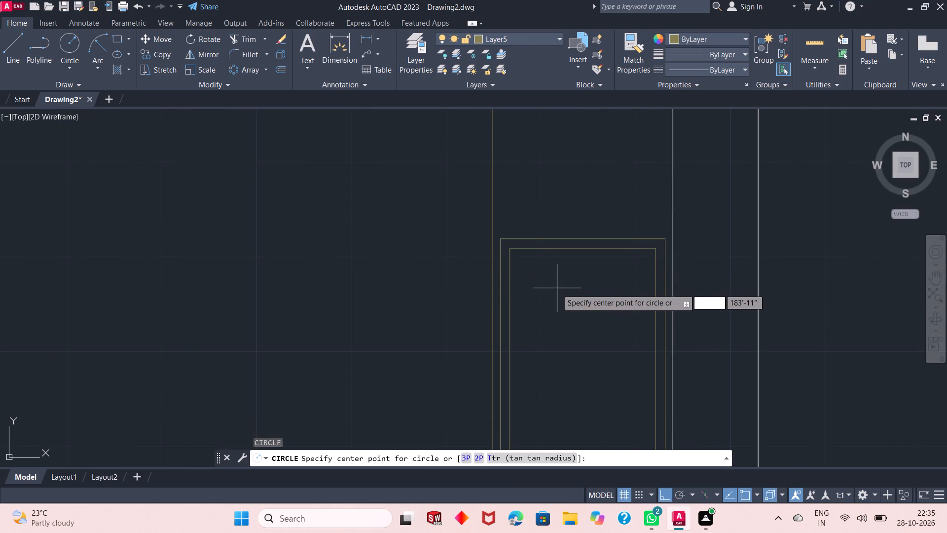
pyautogui.click(545, 296)
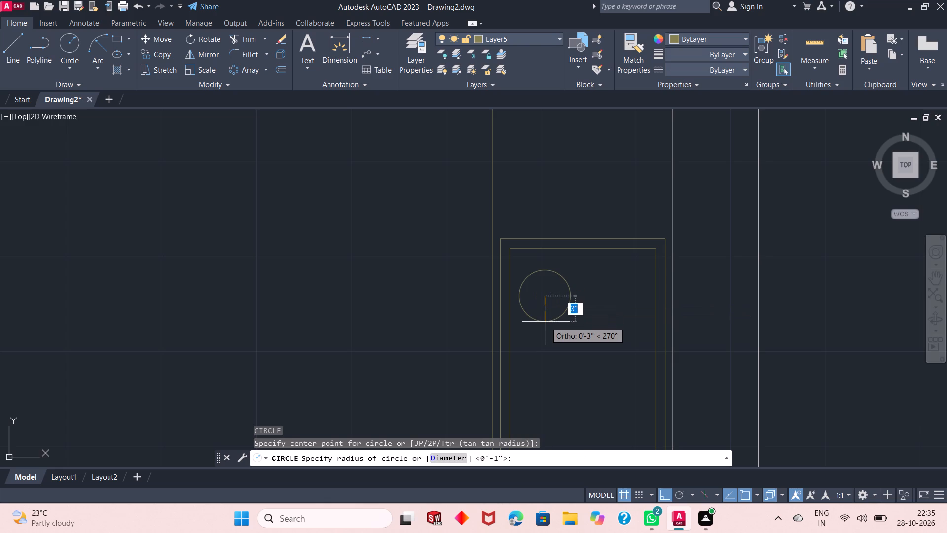
pyautogui.click(546, 322)
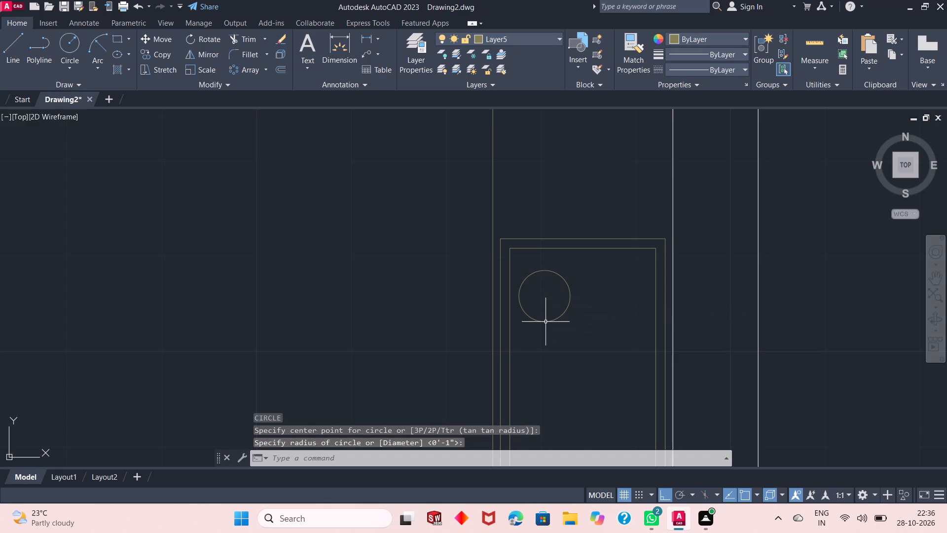
# Copy the circle about 8" horizontally to the right, inside the inner rectangle.
pyautogui.click(546, 322)
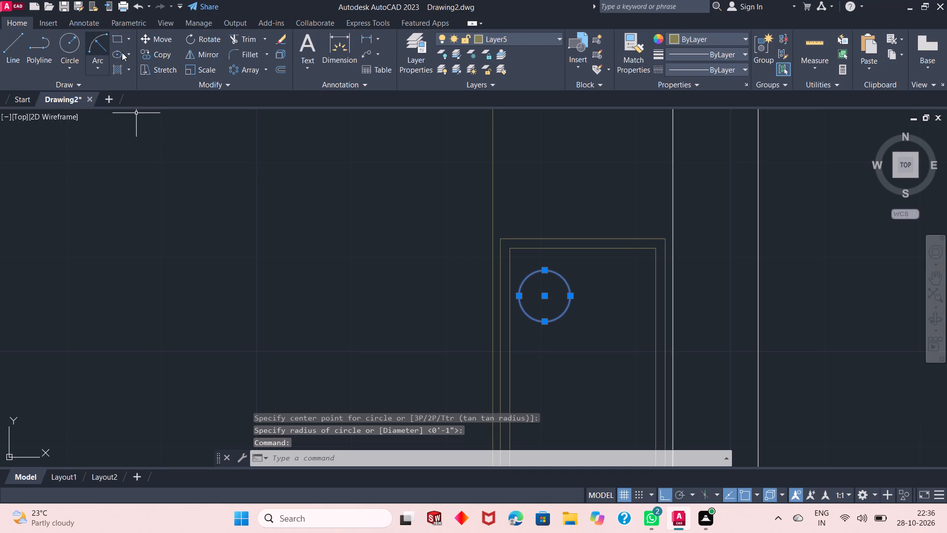
pyautogui.click(149, 53)
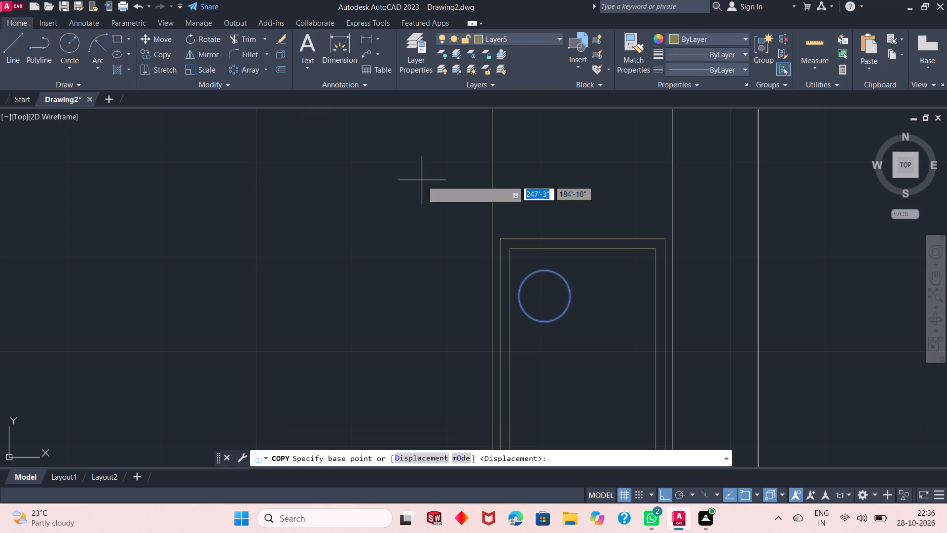
pyautogui.click(546, 298)
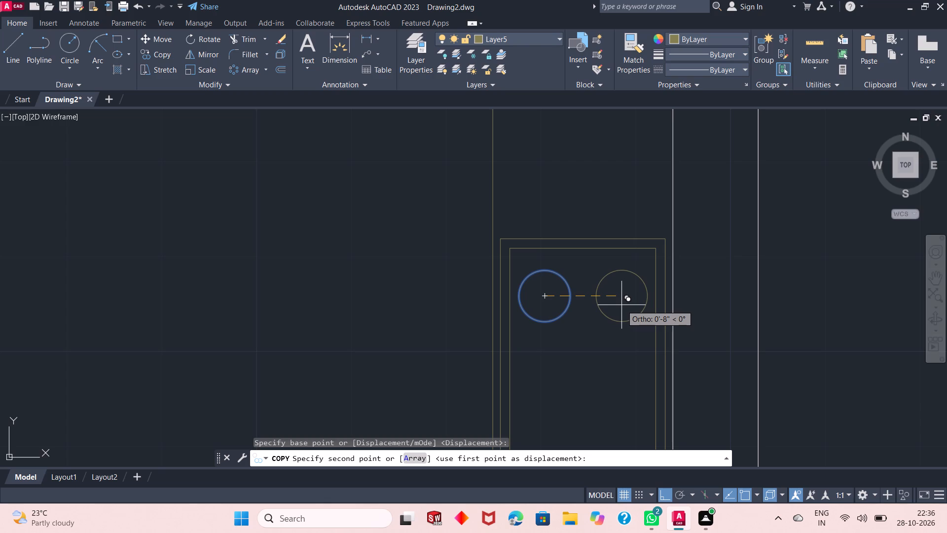
pyautogui.click(621, 305)
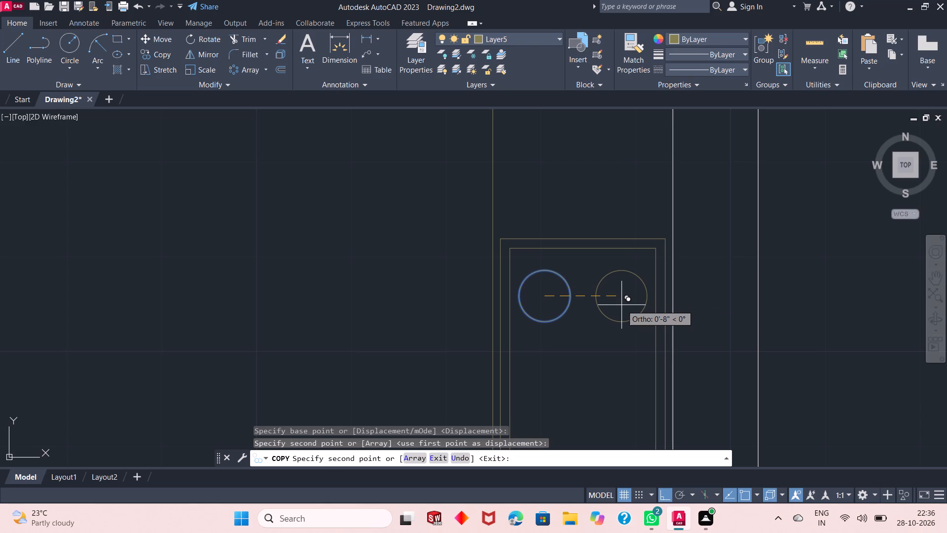
pyautogui.press('Return')
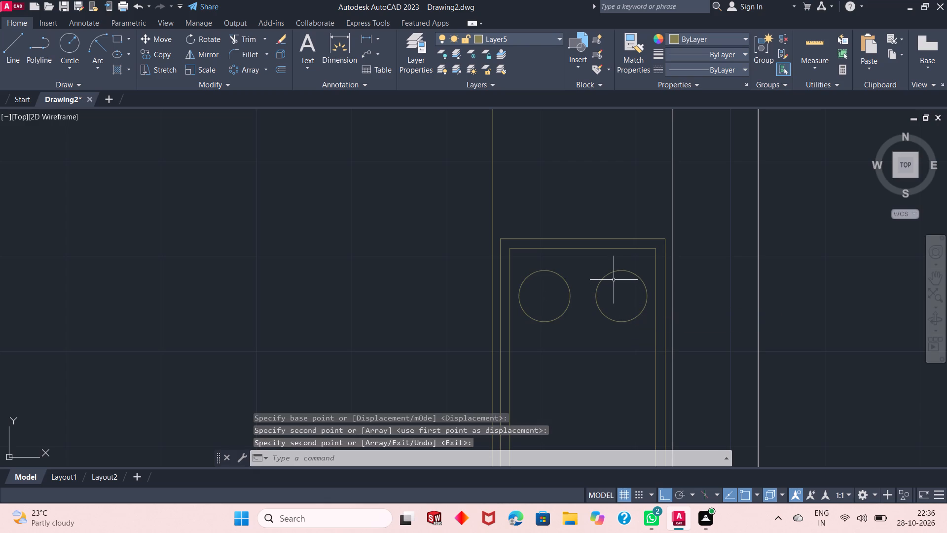
# Copy both circles about 1'-7" straight down to form the lower pair of burners in the inner rectangle.
pyautogui.click(614, 280)
pyautogui.click(562, 324)
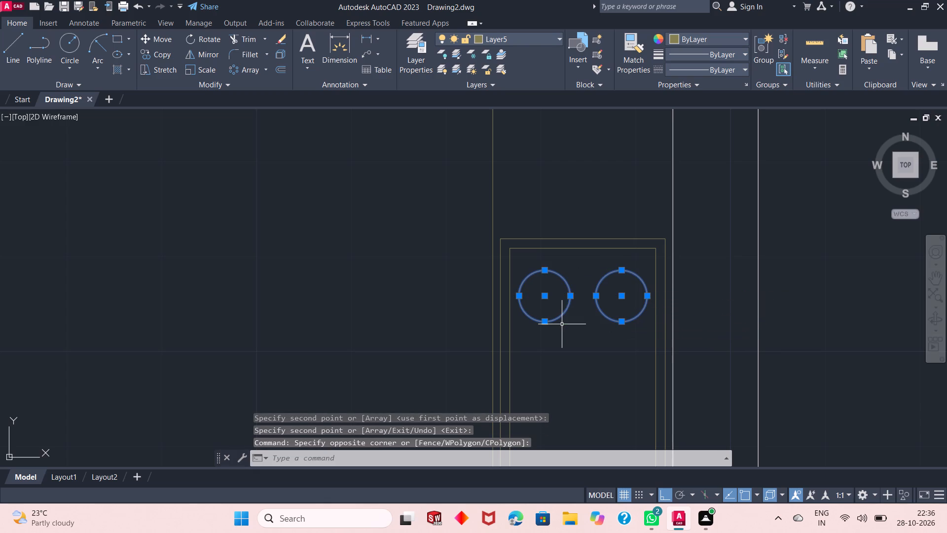
pyautogui.click(159, 50)
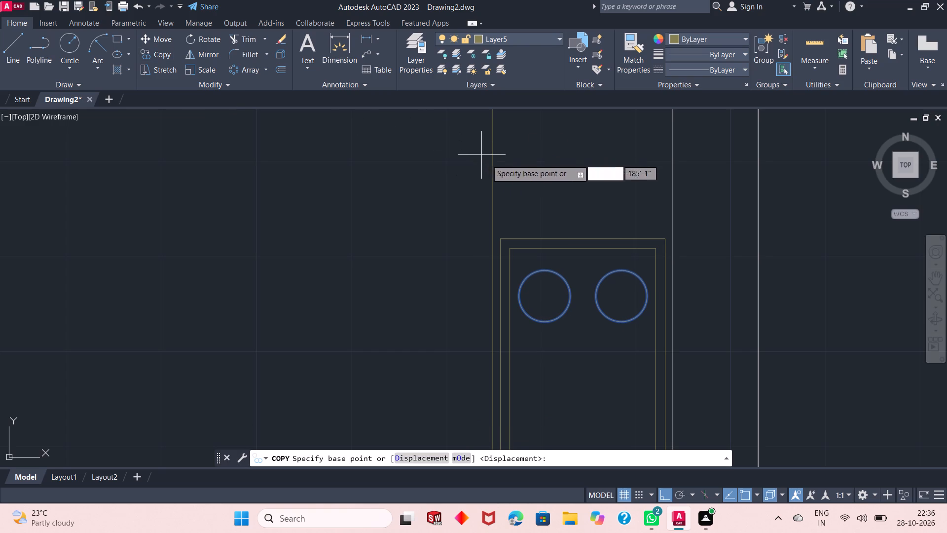
pyautogui.keyDown('ctrl'); pyautogui.scroll(-3, 533, 177); pyautogui.keyUp('ctrl')
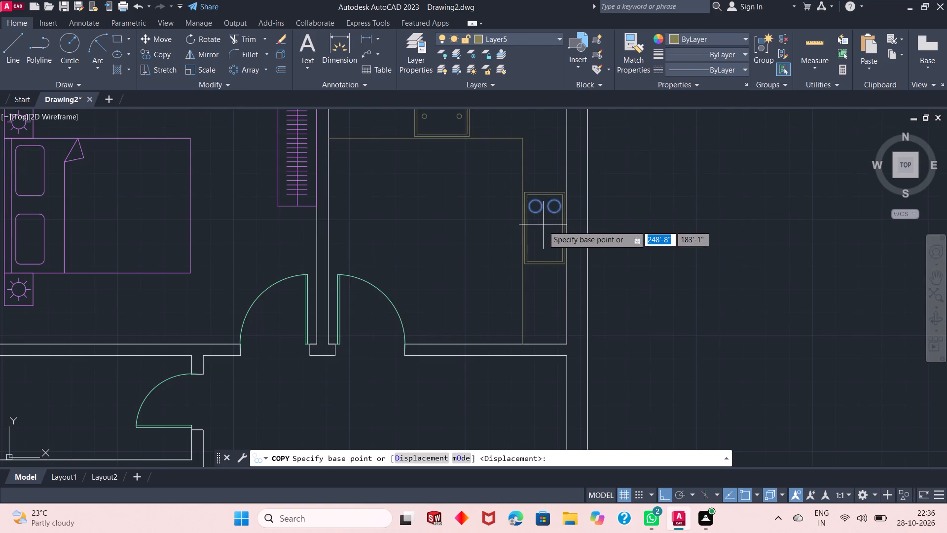
pyautogui.keyDown('ctrl'); pyautogui.scroll(3, 543, 226); pyautogui.keyUp('ctrl')
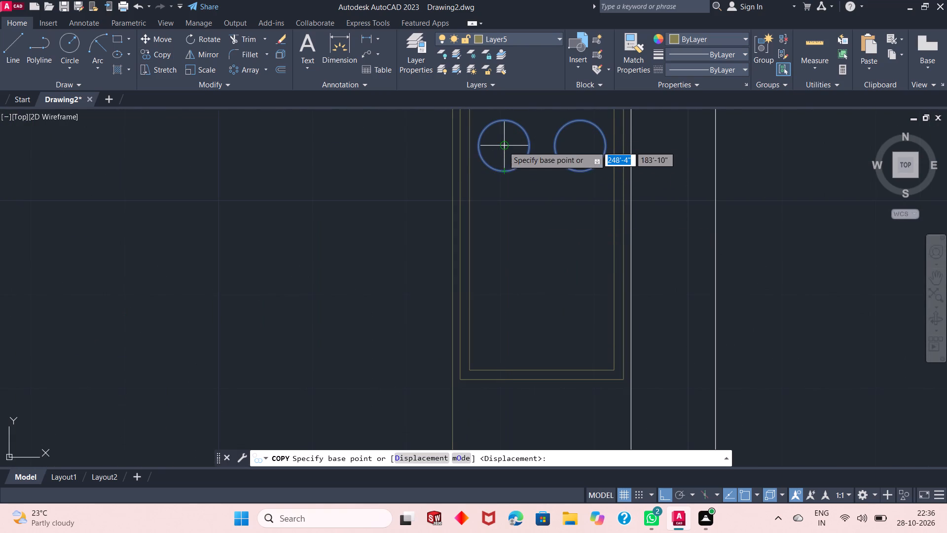
pyautogui.click(503, 145)
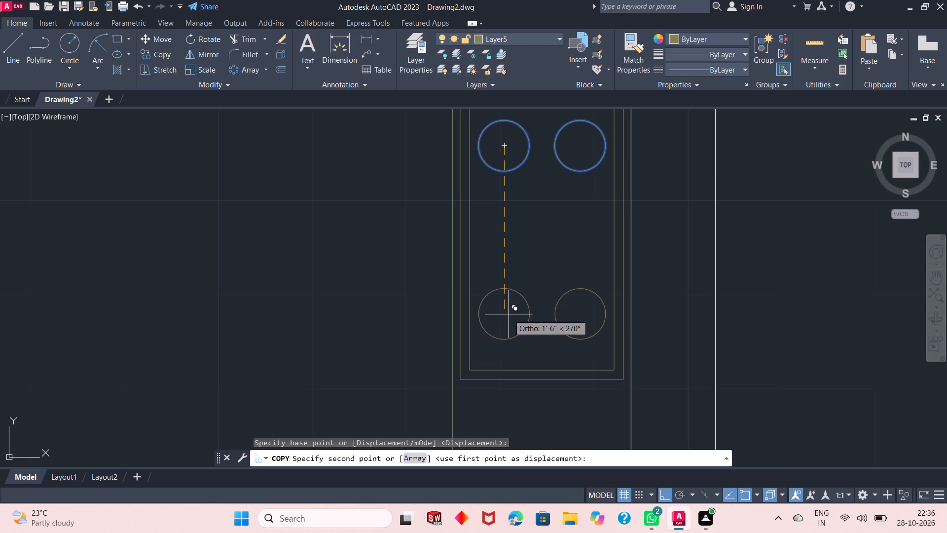
pyautogui.keyDown('ctrl'); pyautogui.scroll(-1, 509, 314); pyautogui.keyUp('ctrl')
pyautogui.keyDown('ctrl'); pyautogui.scroll(1, 509, 314); pyautogui.keyUp('ctrl')
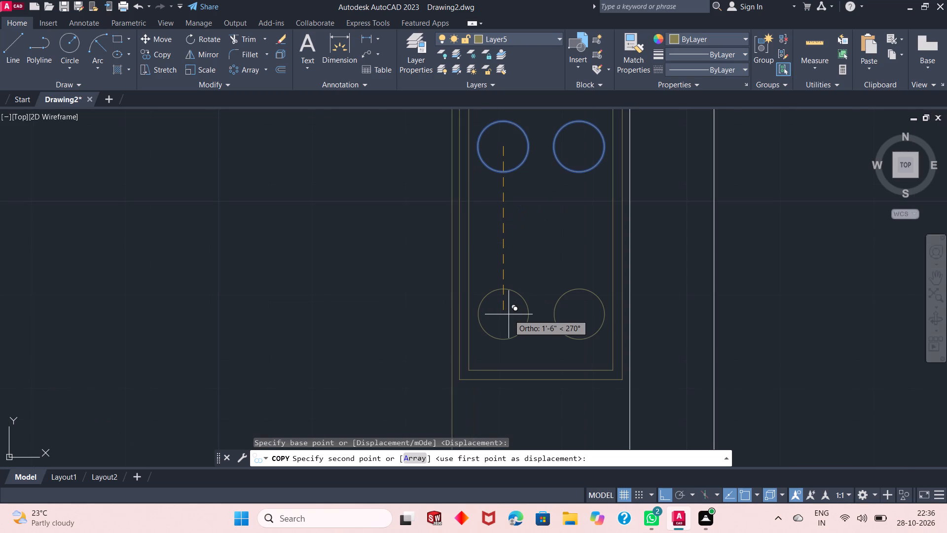
pyautogui.keyDown('ctrl'); pyautogui.scroll(-1, 509, 314); pyautogui.keyUp('ctrl')
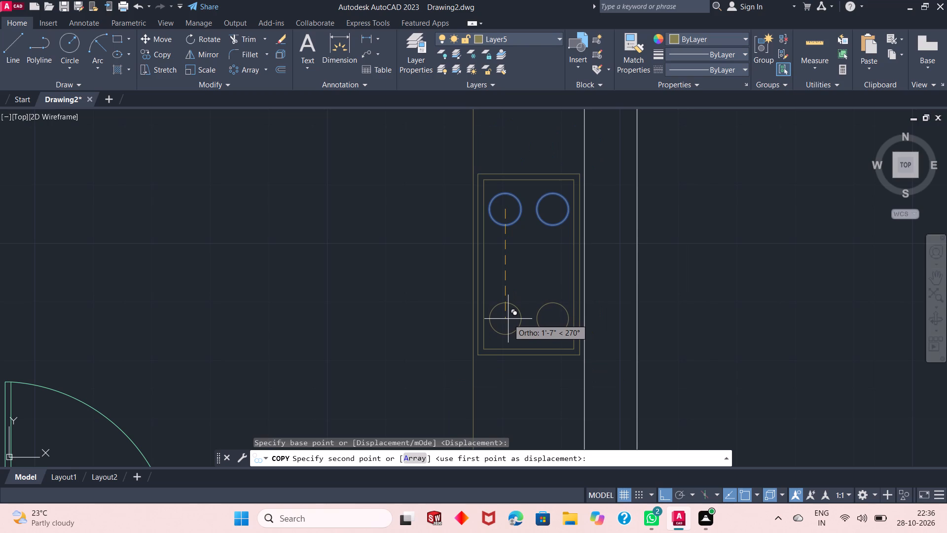
pyautogui.click(507, 319)
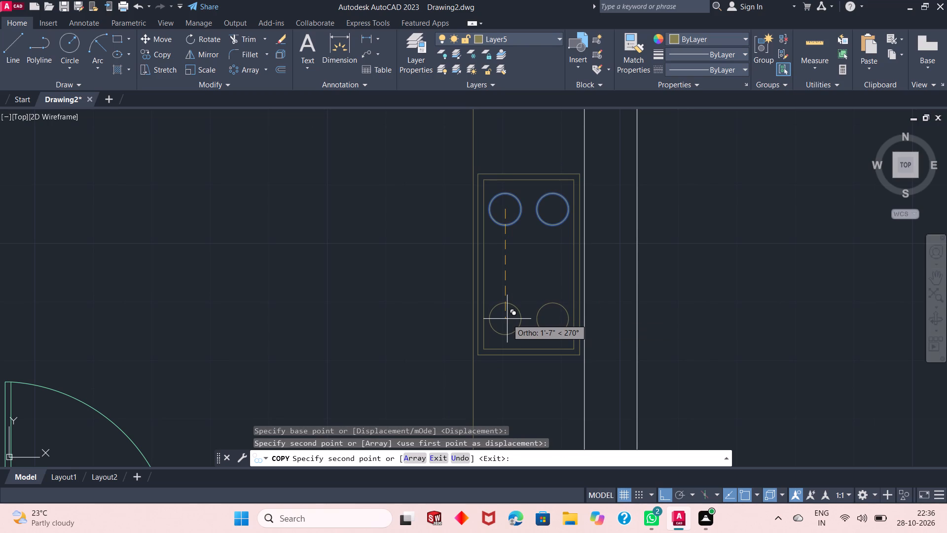
pyautogui.press('Return')
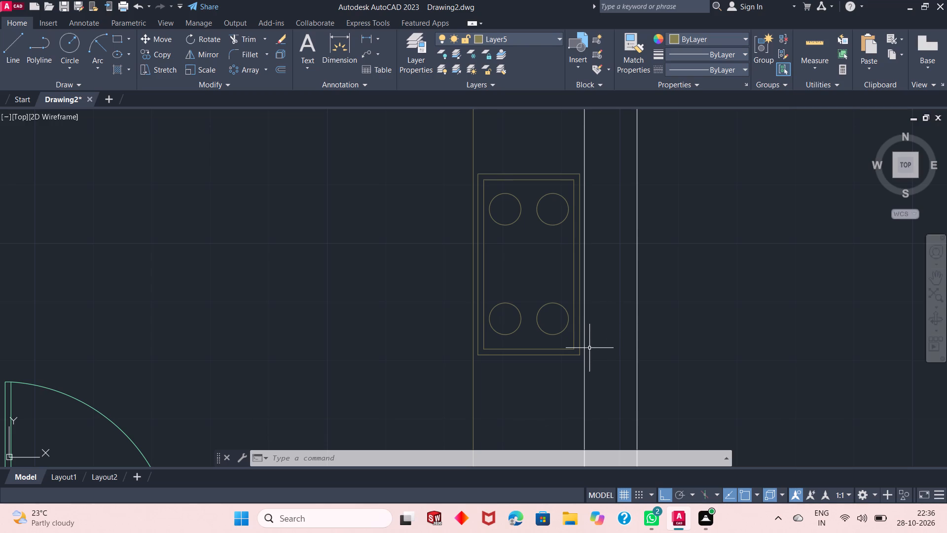
# Make Layer3 the current layer for the fixtures of the upper small room.
pyautogui.keyDown('ctrl'); pyautogui.scroll(-2, 528, 384); pyautogui.keyUp('ctrl')
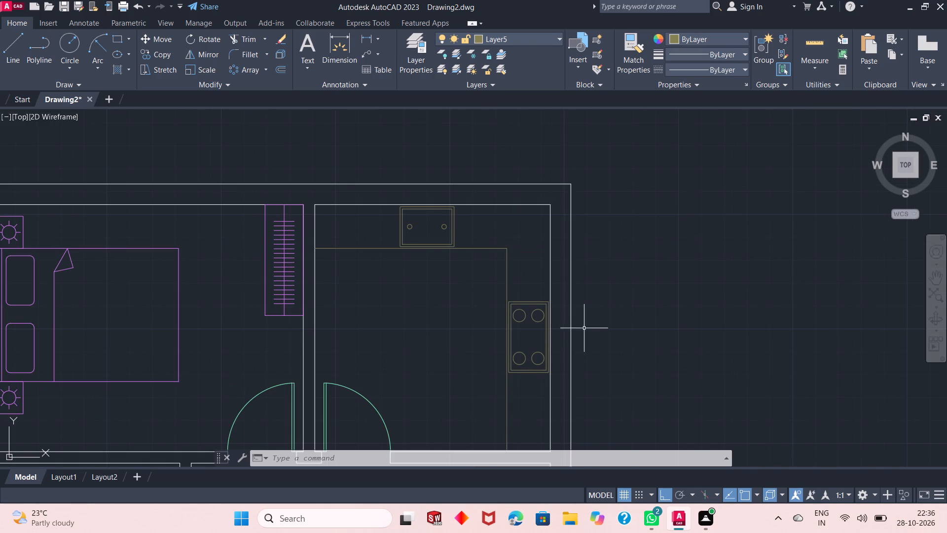
pyautogui.keyDown('ctrl'); pyautogui.scroll(-2, 586, 327); pyautogui.keyUp('ctrl')
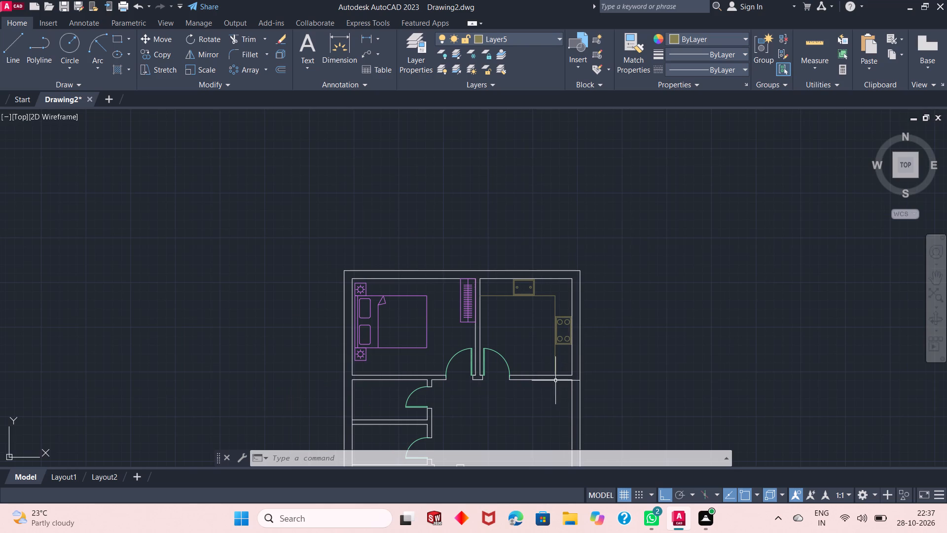
pyautogui.keyDown('ctrl'); pyautogui.scroll(2, 554, 383); pyautogui.keyUp('ctrl')
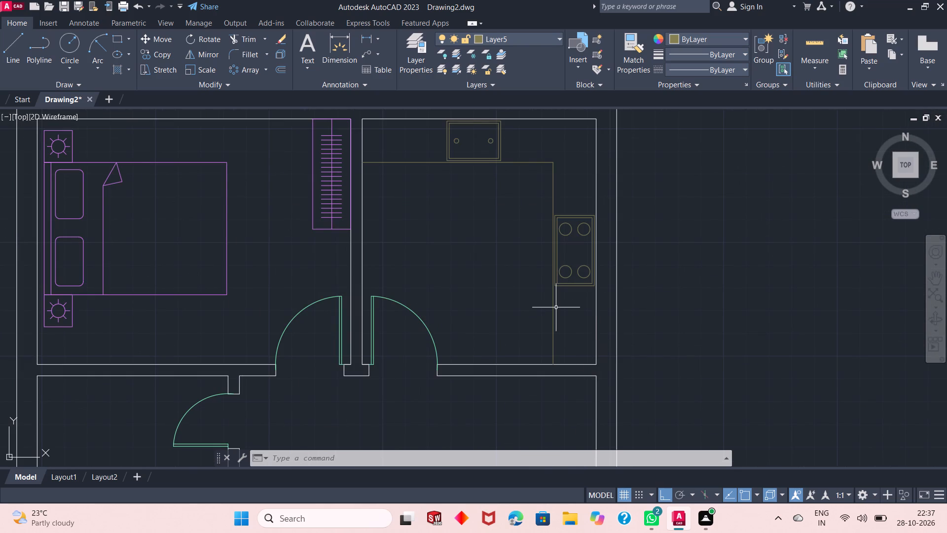
pyautogui.keyDown('ctrl'); pyautogui.scroll(-2, 524, 264); pyautogui.keyUp('ctrl')
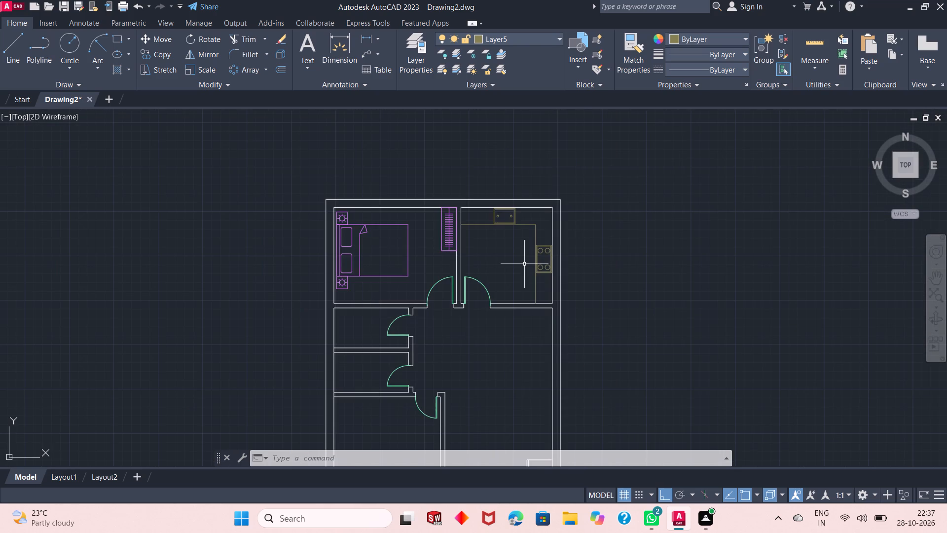
pyautogui.keyDown('ctrl'); pyautogui.scroll(3, 345, 349); pyautogui.keyUp('ctrl')
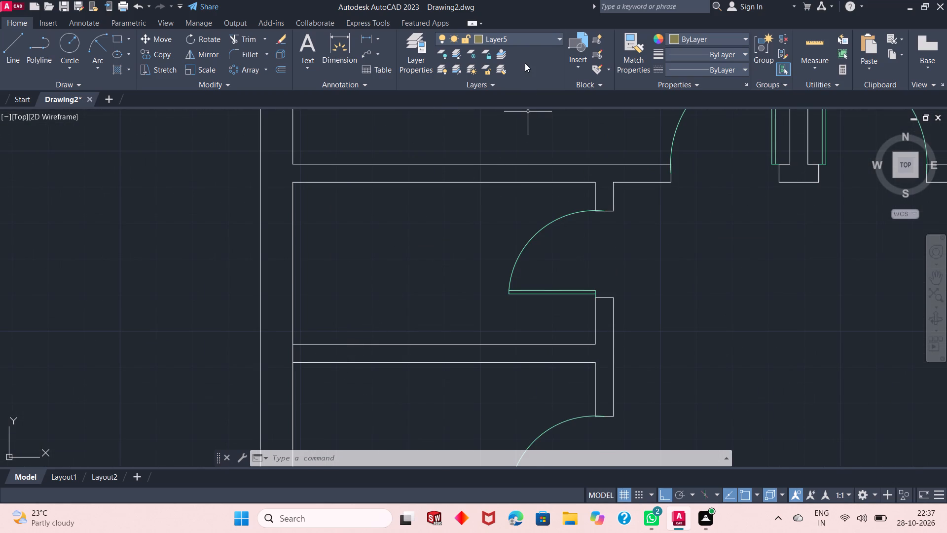
pyautogui.click(543, 39)
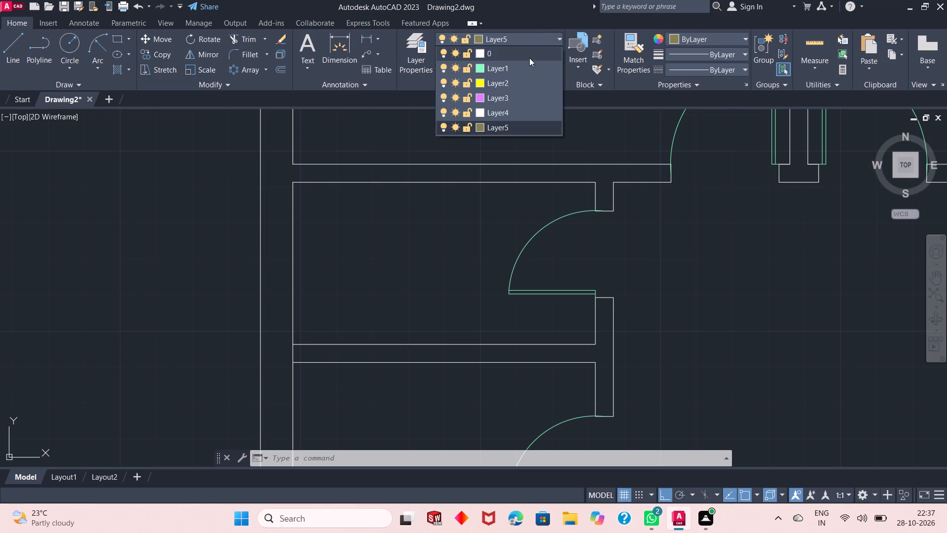
pyautogui.click(519, 74)
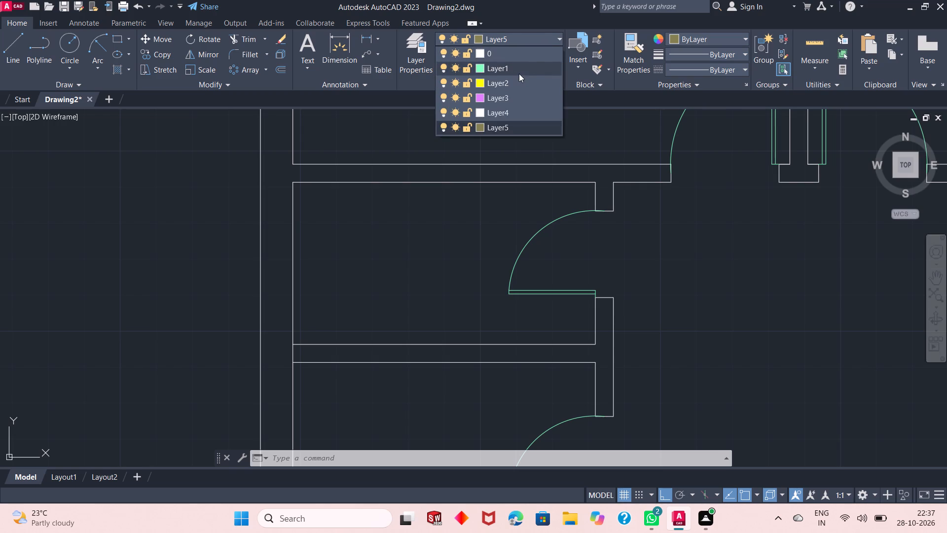
pyautogui.click(531, 38)
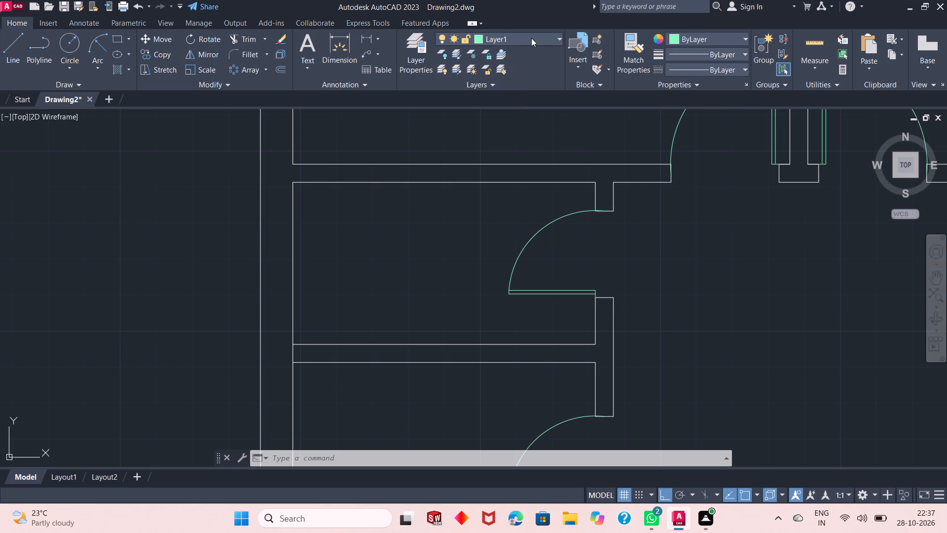
pyautogui.click(502, 99)
# Draw a small, wide rectangle for the toilet tank on the upper small room's bottom wall, near its lower-left corner.
pyautogui.click(114, 37)
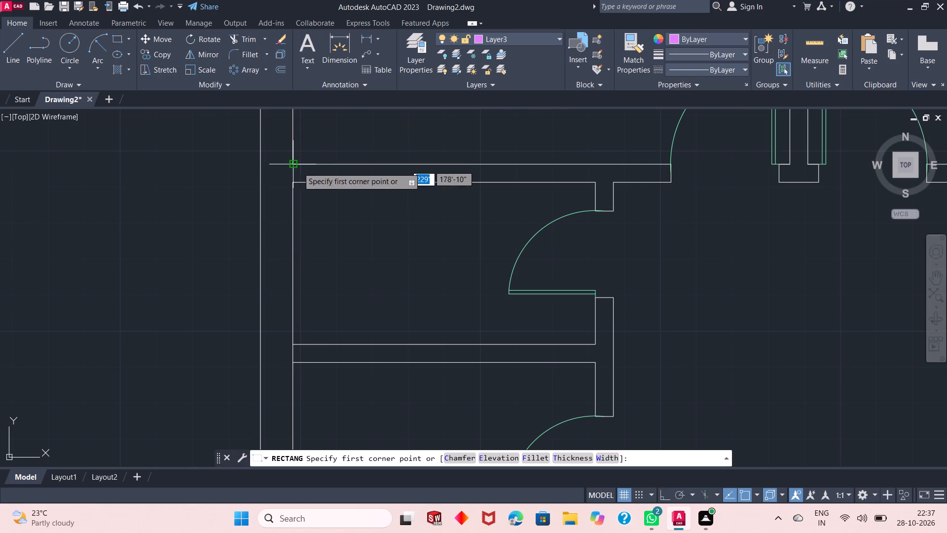
pyautogui.click(321, 343)
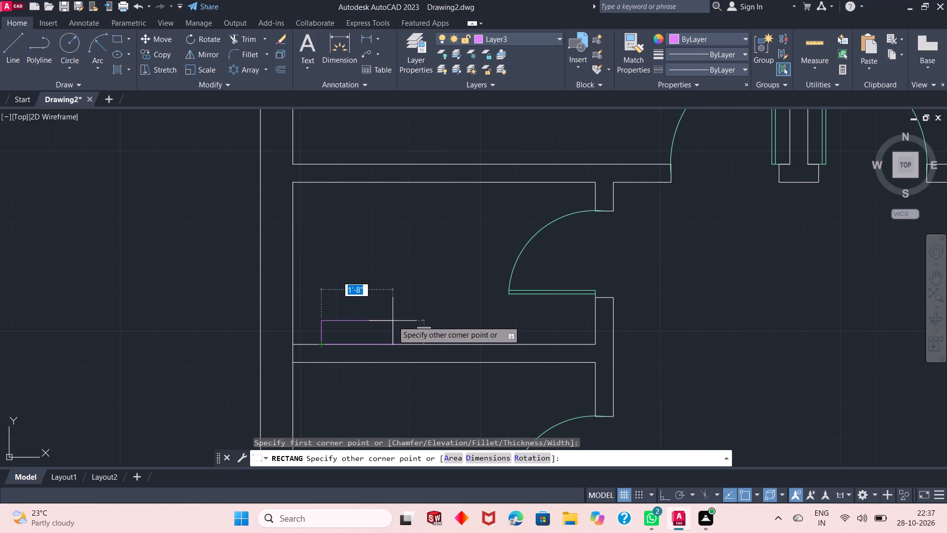
pyautogui.click(381, 328)
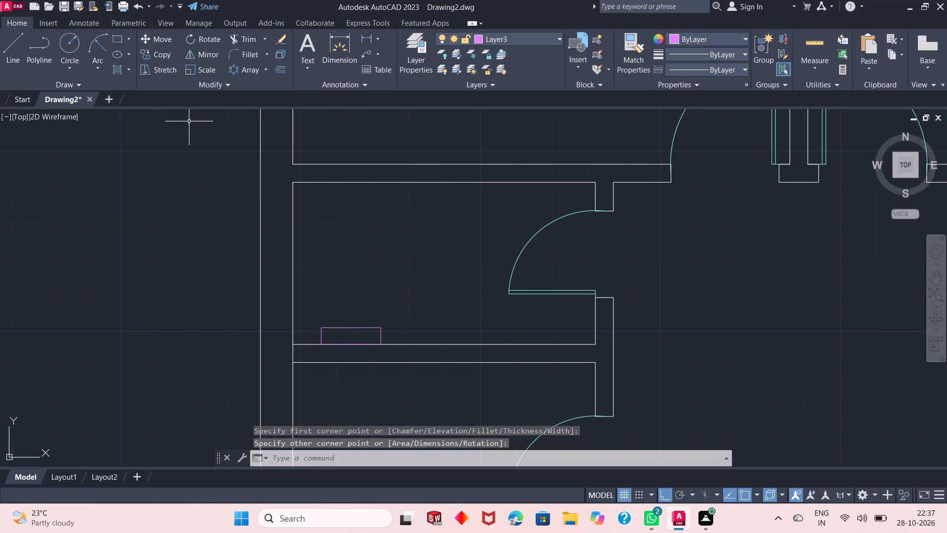
# Draw a nearly round ellipse centred about 6" above the tank rectangle's top midpoint, with a vertical half-axis of about 6".
pyautogui.click(121, 51)
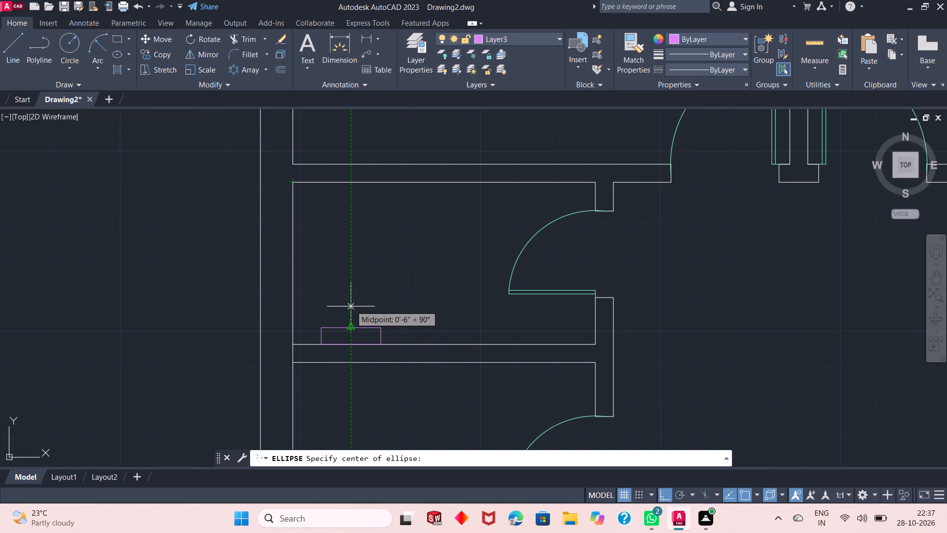
pyautogui.moveTo(350, 305); pyautogui.dragTo(357, 296)
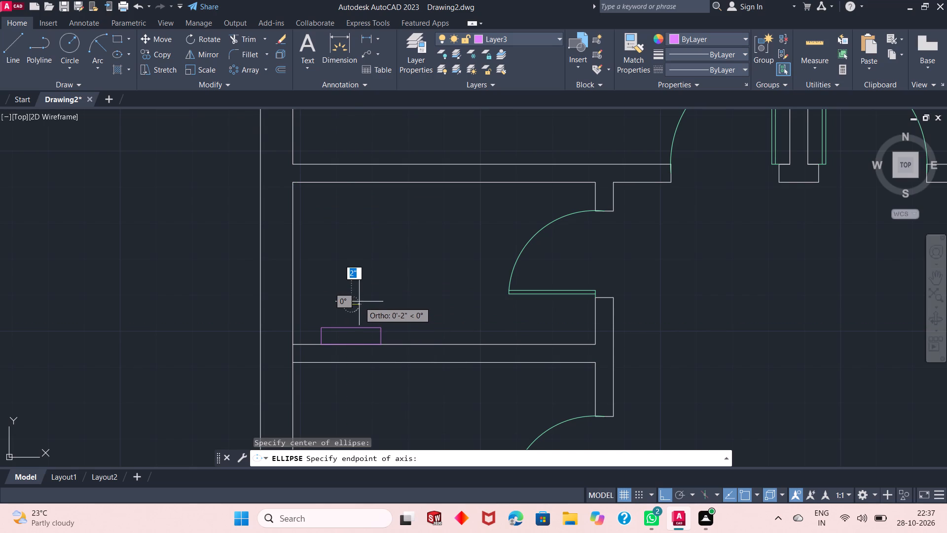
pyautogui.moveTo(357, 296); pyautogui.dragTo(366, 287)
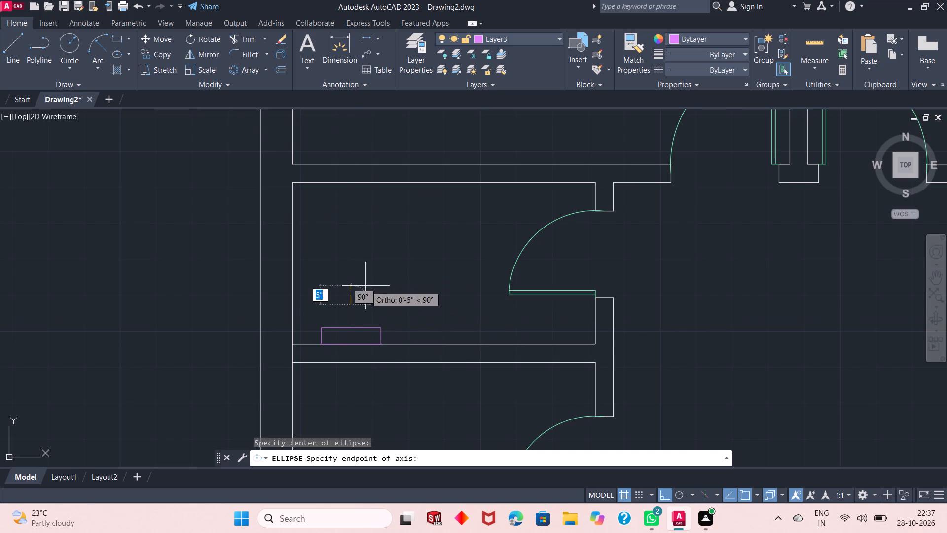
pyautogui.moveTo(366, 287); pyautogui.dragTo(375, 294)
pyautogui.click(375, 294)
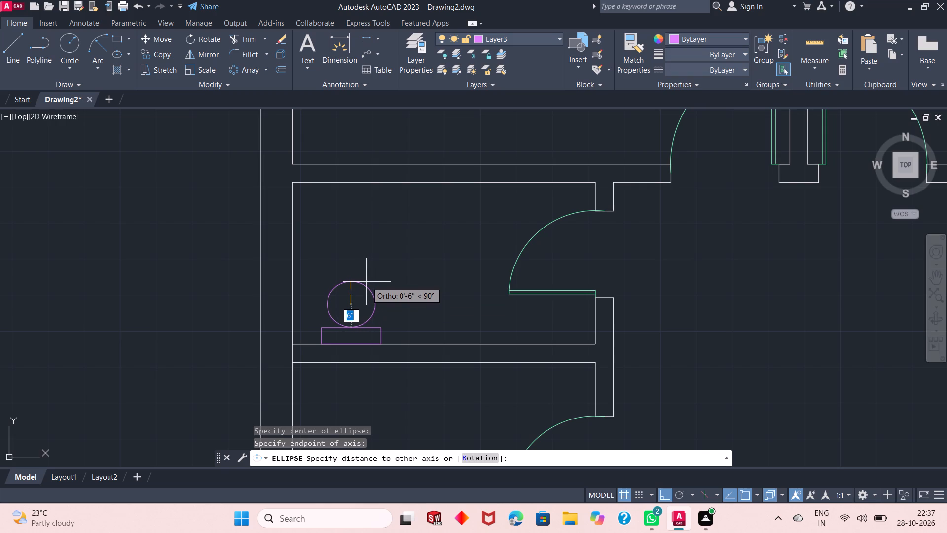
pyautogui.click(366, 282)
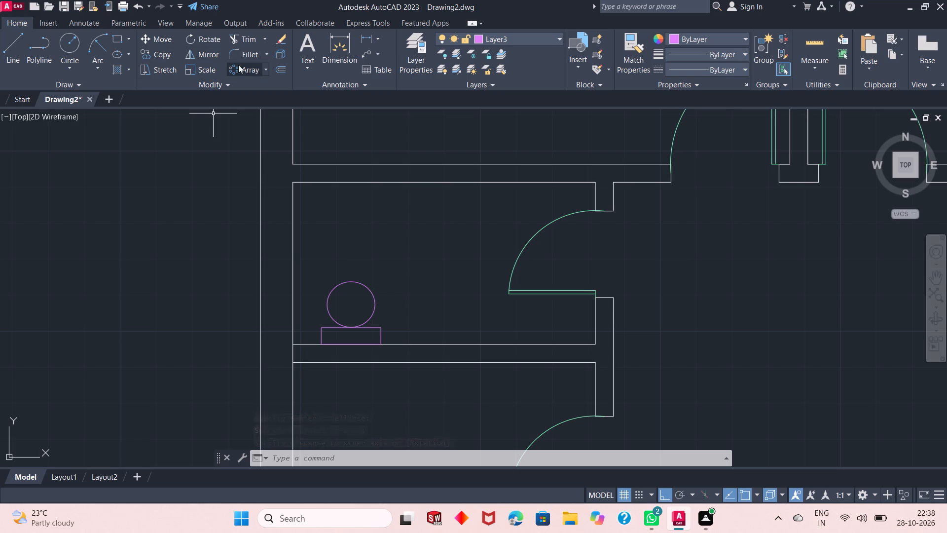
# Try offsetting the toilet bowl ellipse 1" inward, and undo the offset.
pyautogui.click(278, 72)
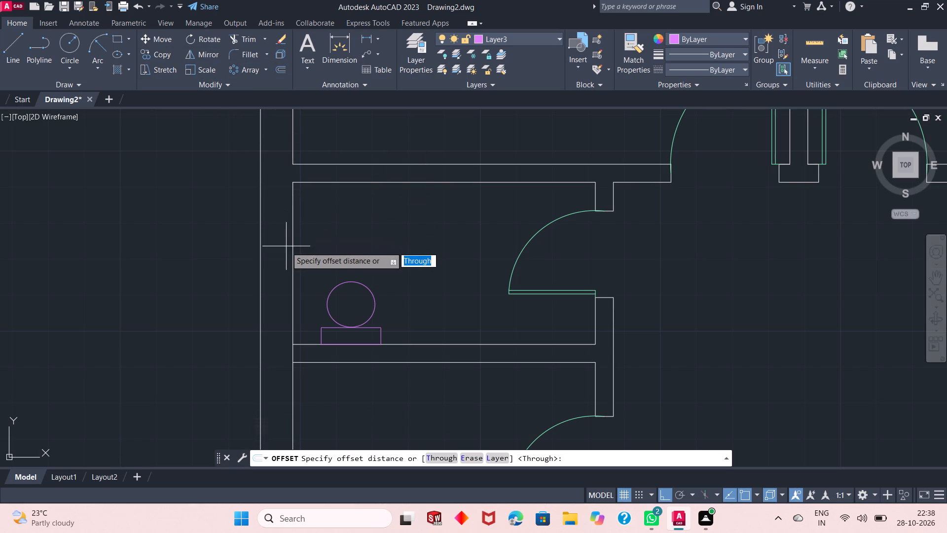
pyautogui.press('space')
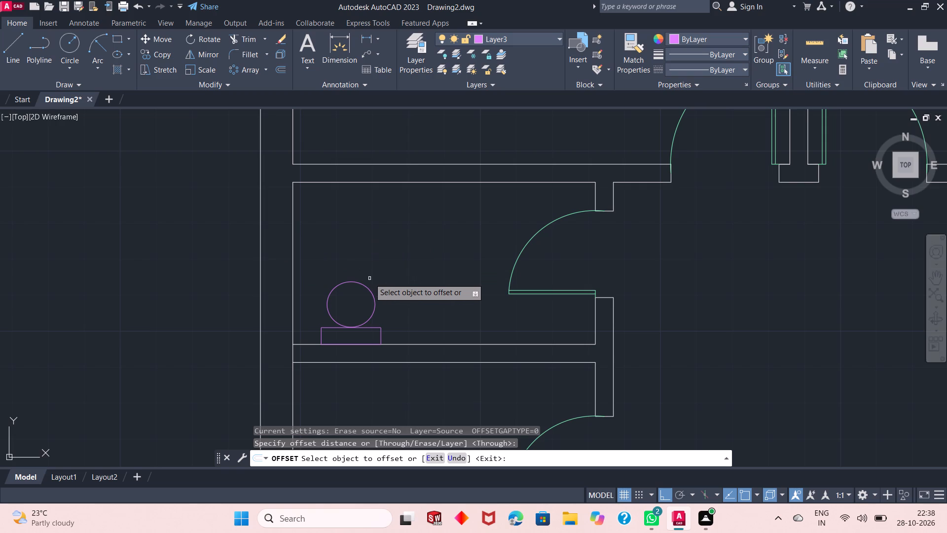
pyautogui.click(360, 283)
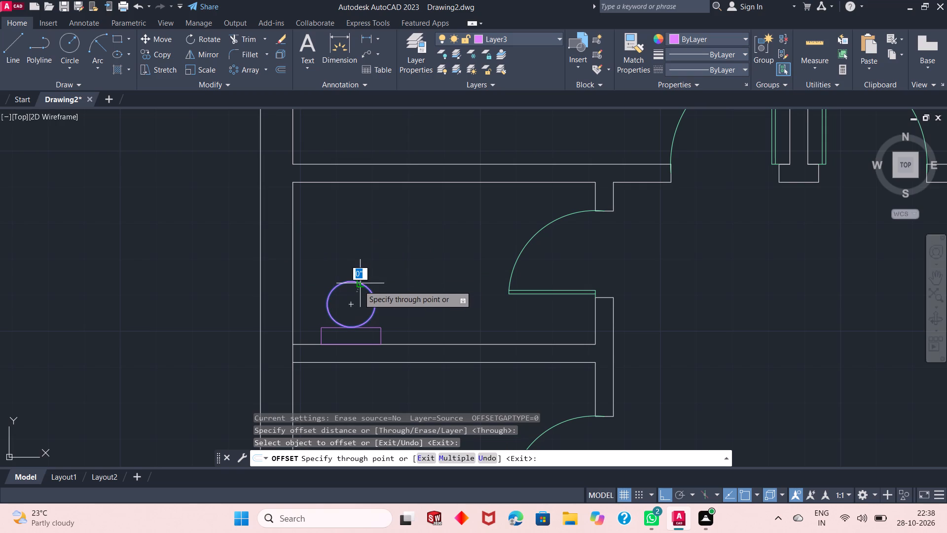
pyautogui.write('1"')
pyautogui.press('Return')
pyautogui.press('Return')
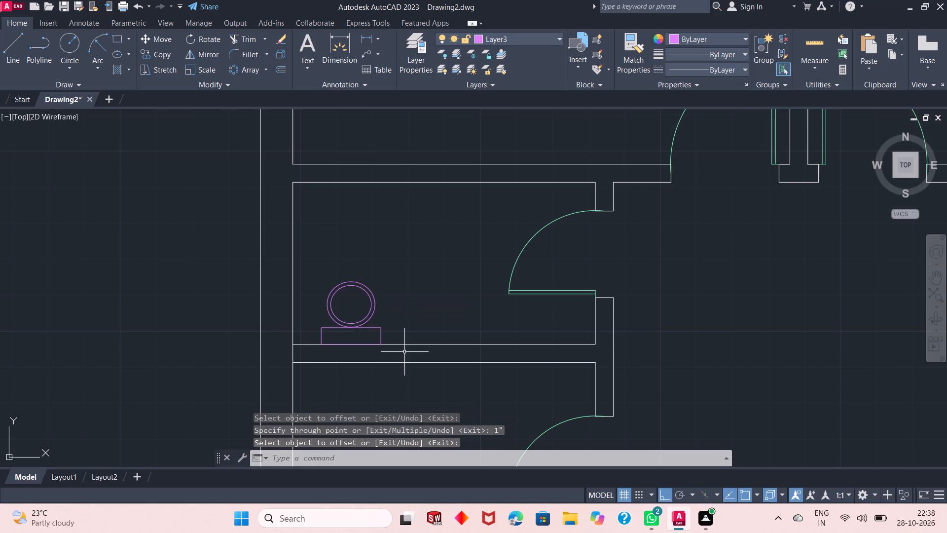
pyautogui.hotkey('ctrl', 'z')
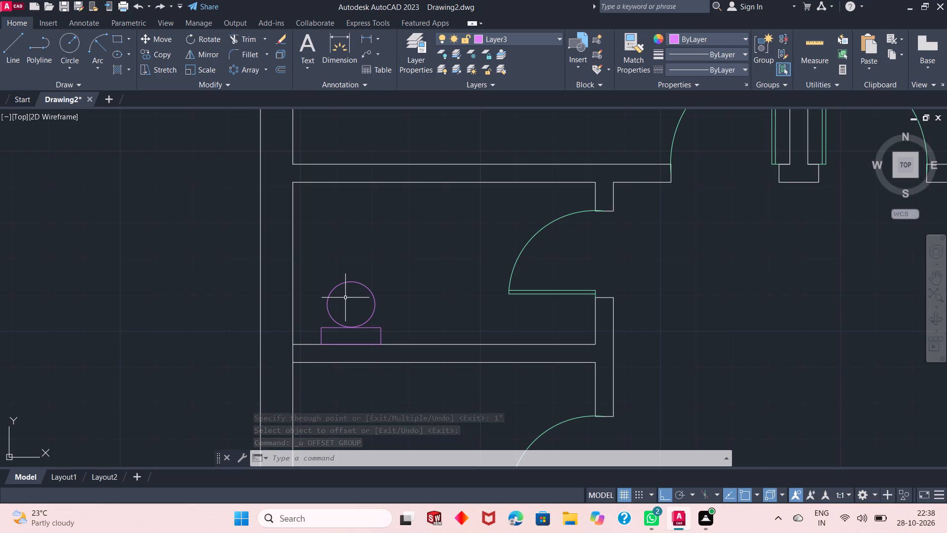
# Draw a rectangle about 1'-5" by 10" in the lower-right corner of the upper small room, below the door.
pyautogui.keyDown('ctrl'); pyautogui.scroll(-1, 345, 298); pyautogui.keyUp('ctrl')
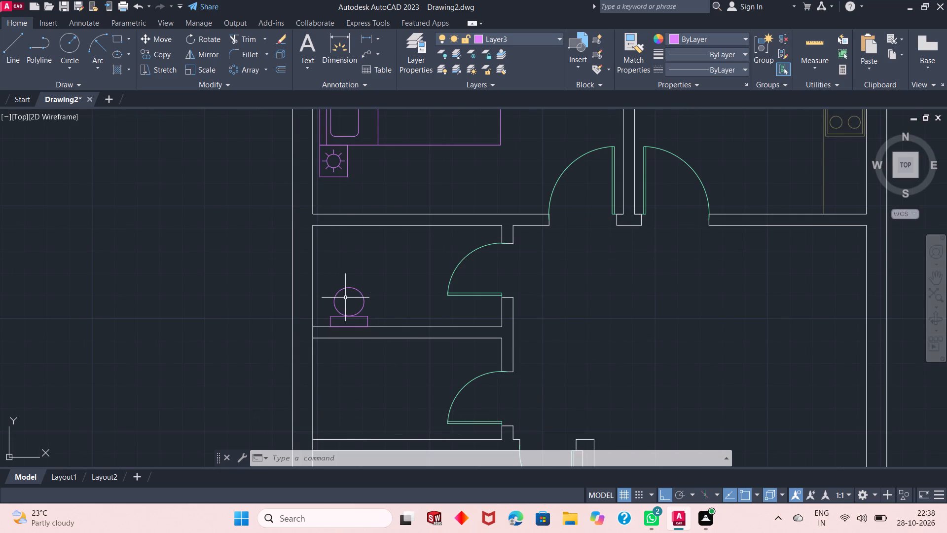
pyautogui.keyDown('ctrl'); pyautogui.scroll(-1, 345, 298); pyautogui.keyUp('ctrl')
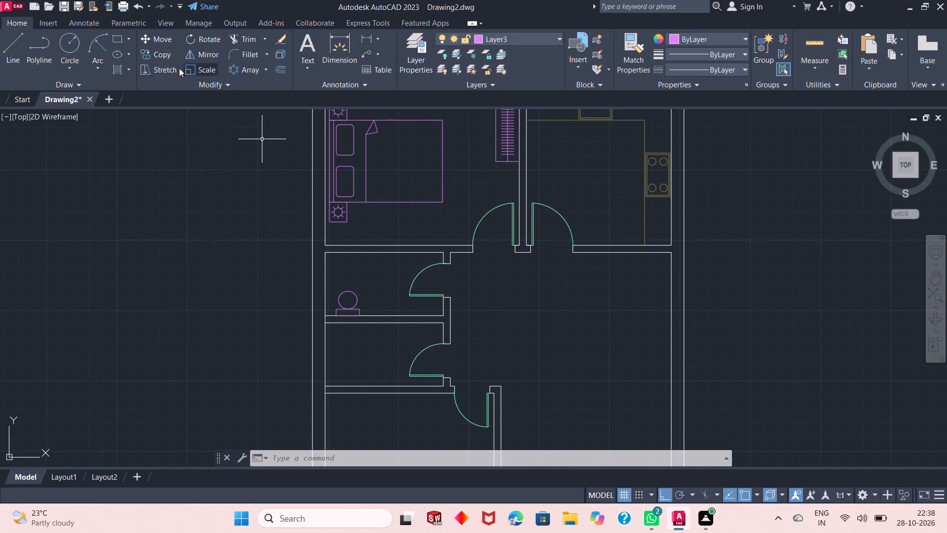
pyautogui.click(118, 42)
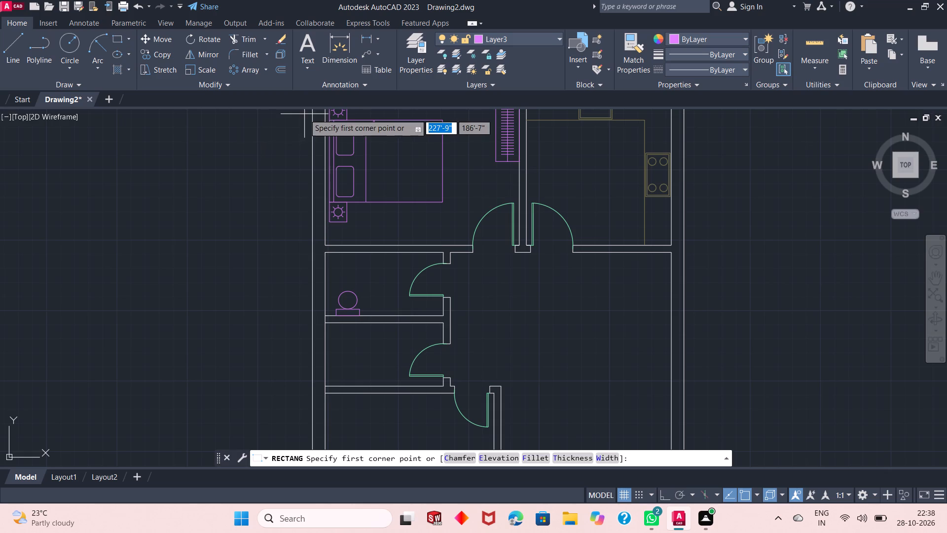
pyautogui.keyDown('ctrl'); pyautogui.scroll(2, 461, 322); pyautogui.keyUp('ctrl')
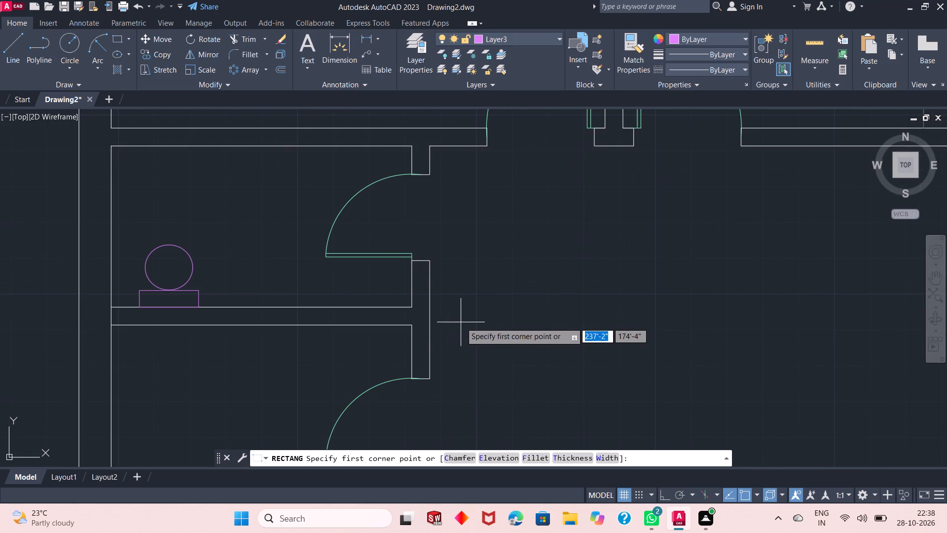
pyautogui.click(415, 305)
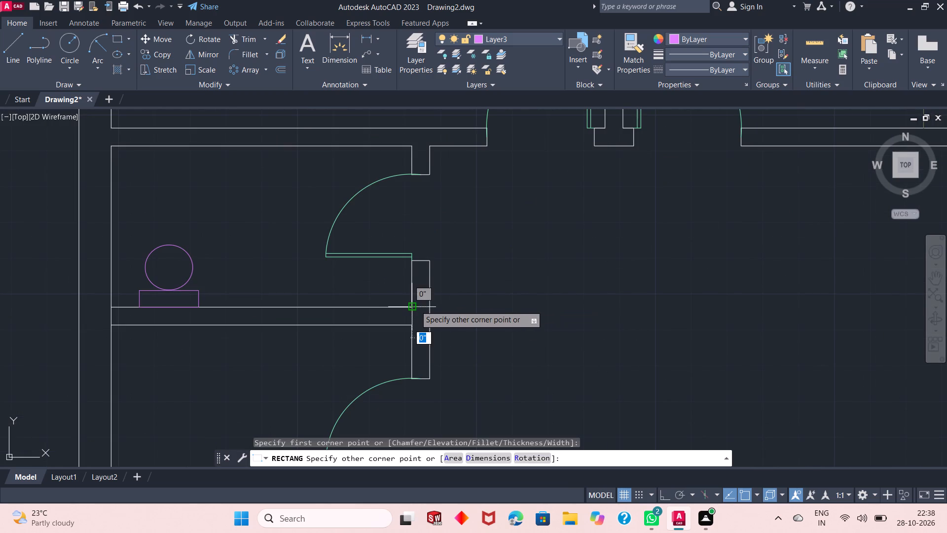
pyautogui.click(351, 271)
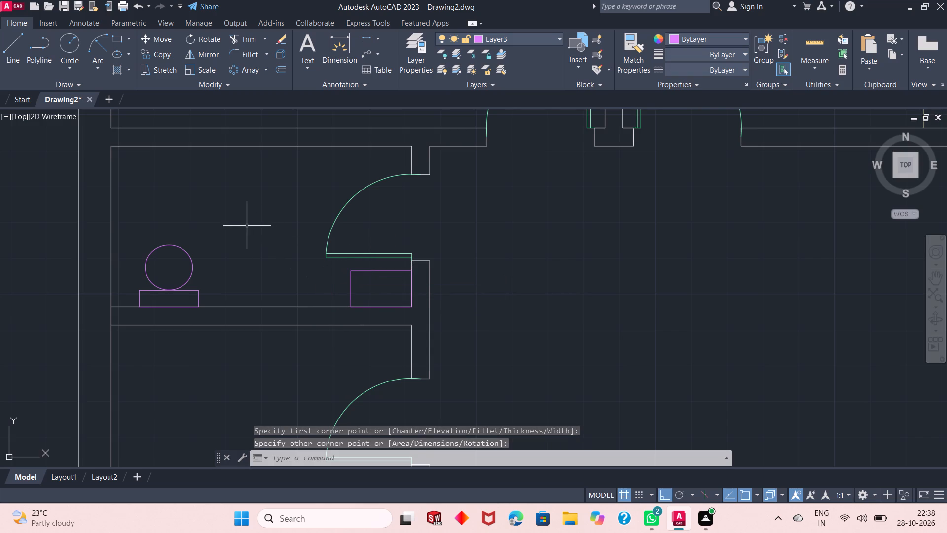
# Offset the rectangle in the room's lower-right corner 1" inward.
pyautogui.click(278, 72)
pyautogui.press('space')
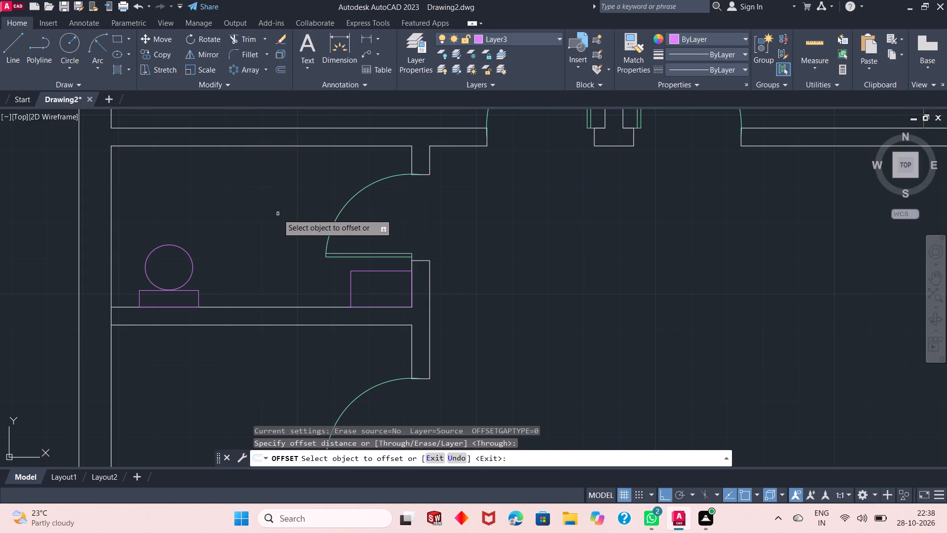
pyautogui.click(355, 270)
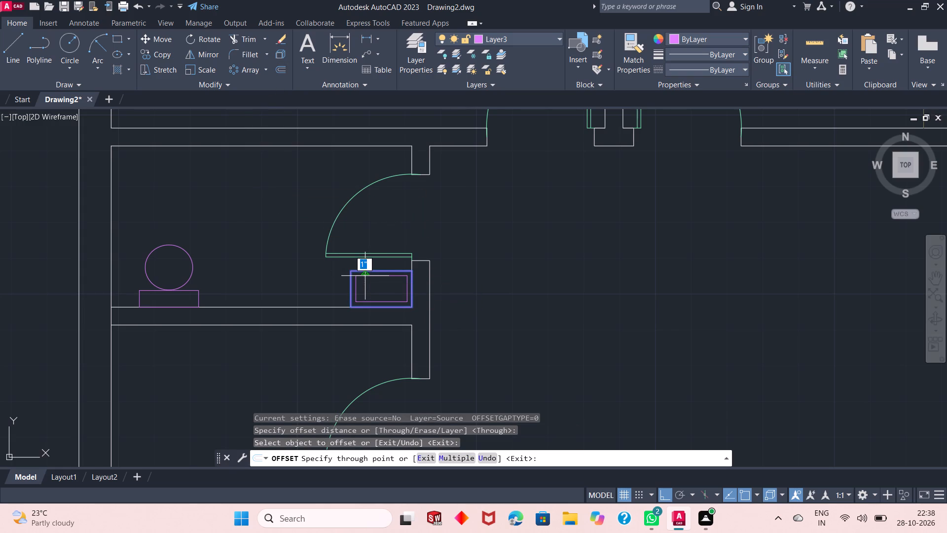
pyautogui.write('1"')
pyautogui.press('Return')
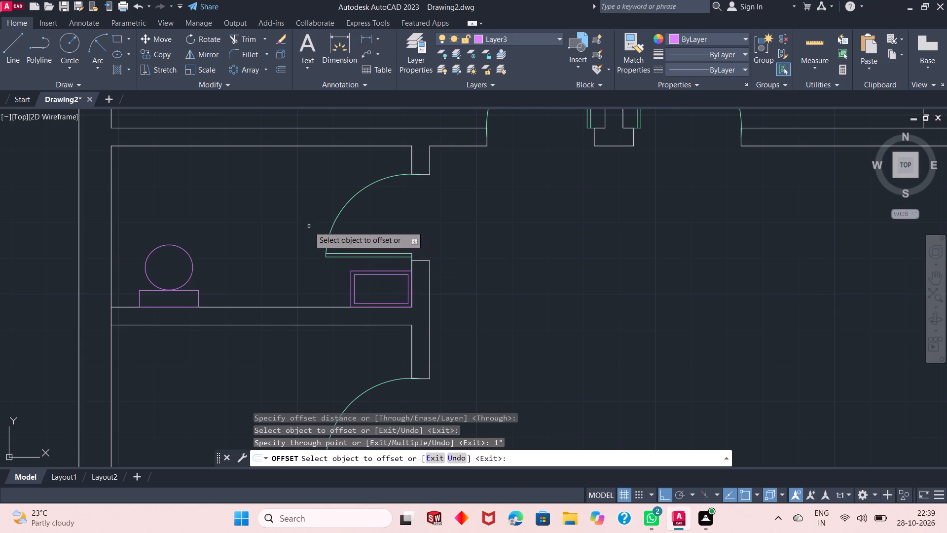
pyautogui.press('space')
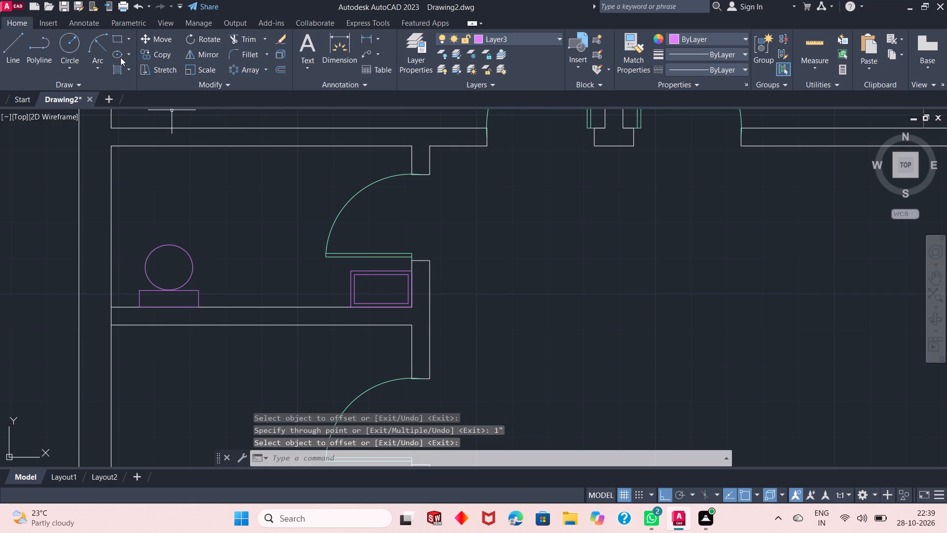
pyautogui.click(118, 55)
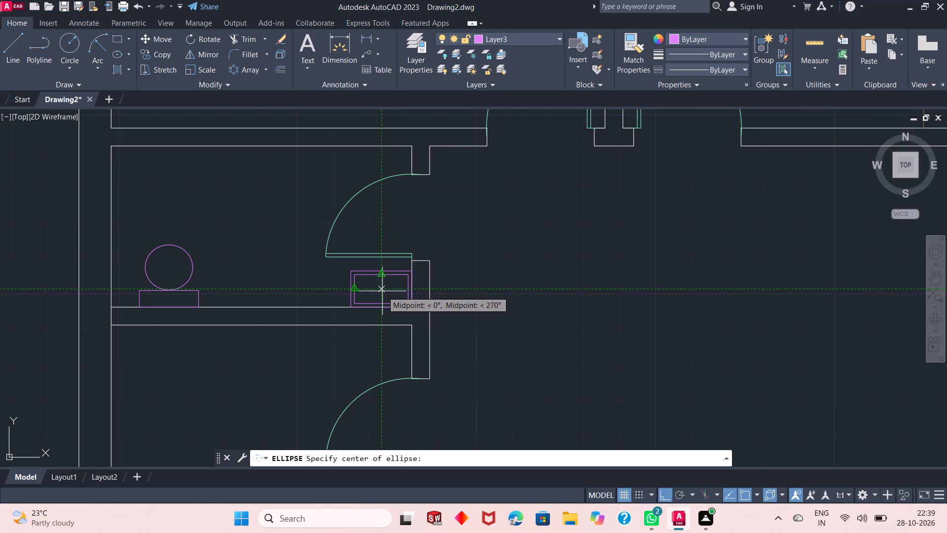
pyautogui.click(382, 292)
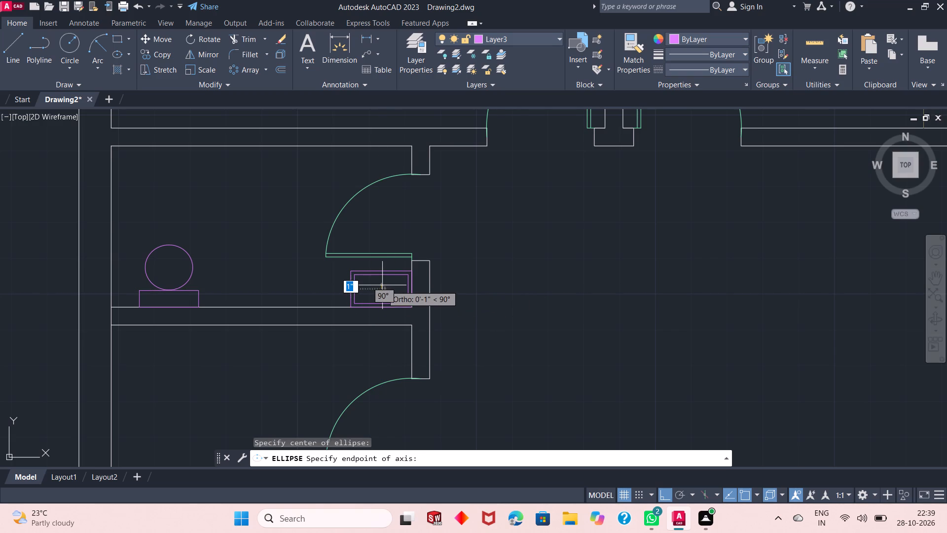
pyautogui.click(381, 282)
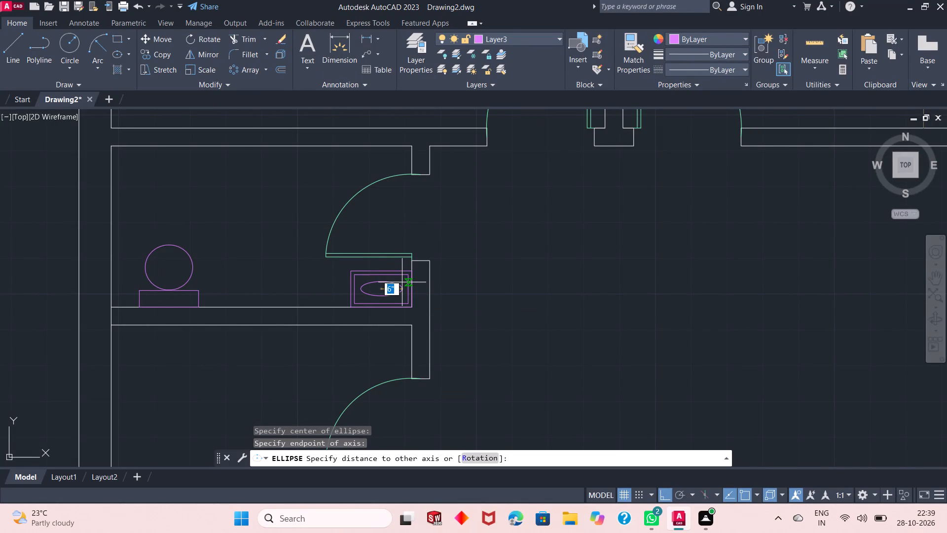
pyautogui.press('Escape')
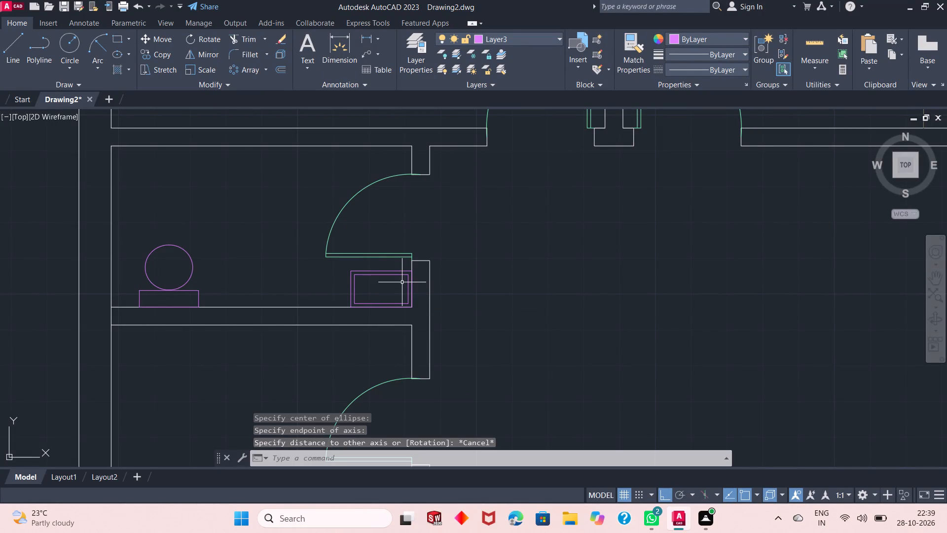
# Draw an ellipse centred in the washbasin rectangles, with a vertical half-axis of about 3" and its width reaching the inner rectangle's short sides.
pyautogui.keyDown('ctrl'); pyautogui.scroll(2, 402, 282); pyautogui.keyUp('ctrl')
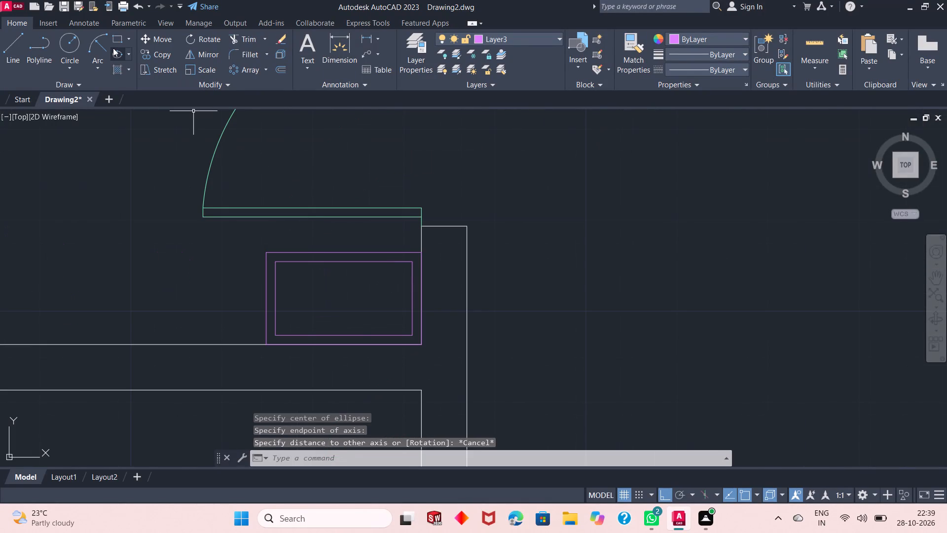
pyautogui.click(113, 49)
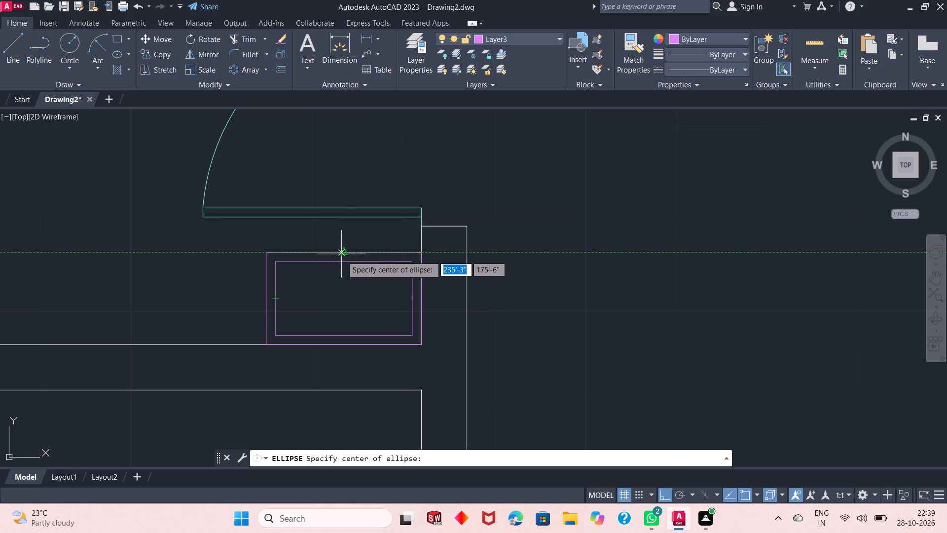
pyautogui.click(345, 299)
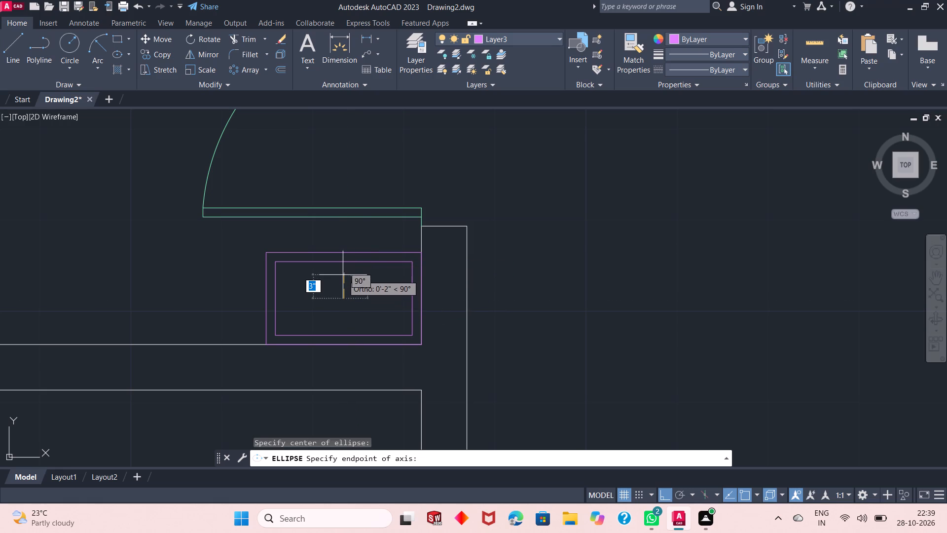
pyautogui.click(343, 272)
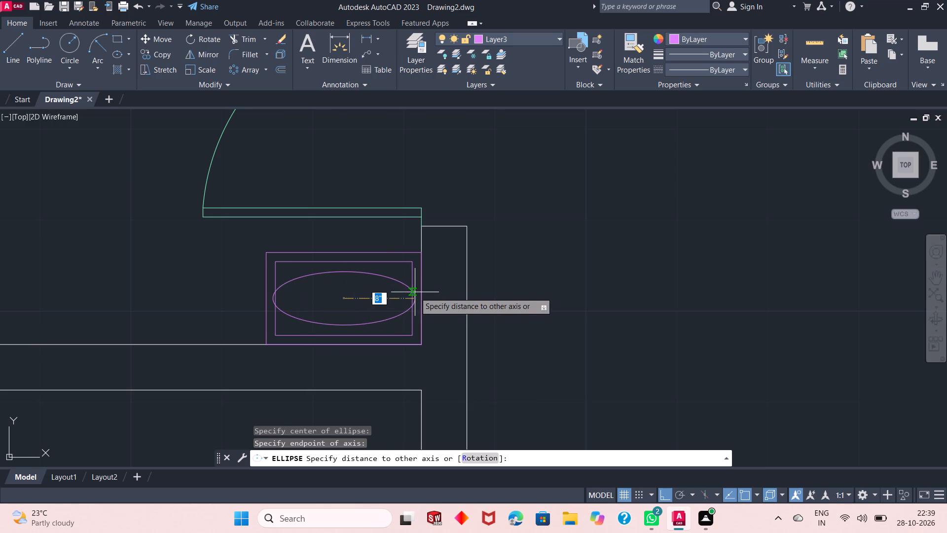
pyautogui.click(413, 299)
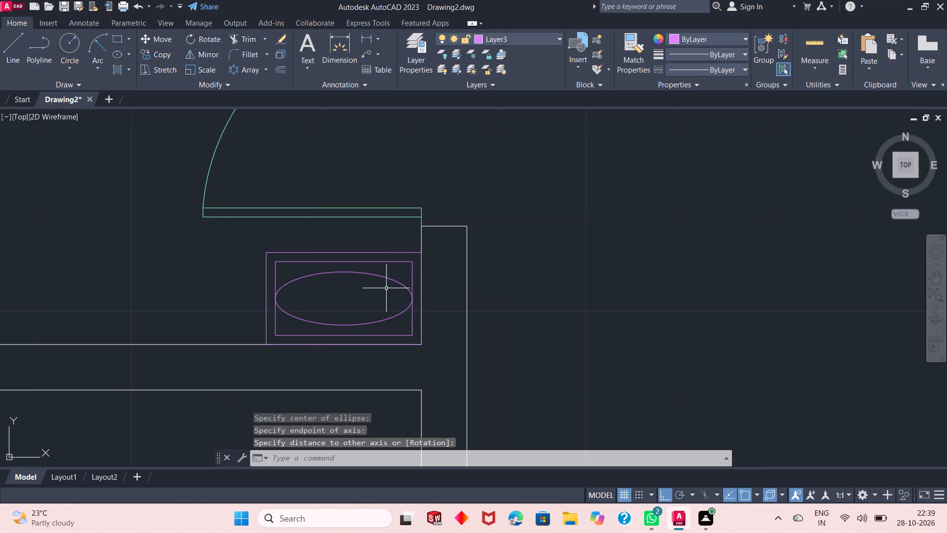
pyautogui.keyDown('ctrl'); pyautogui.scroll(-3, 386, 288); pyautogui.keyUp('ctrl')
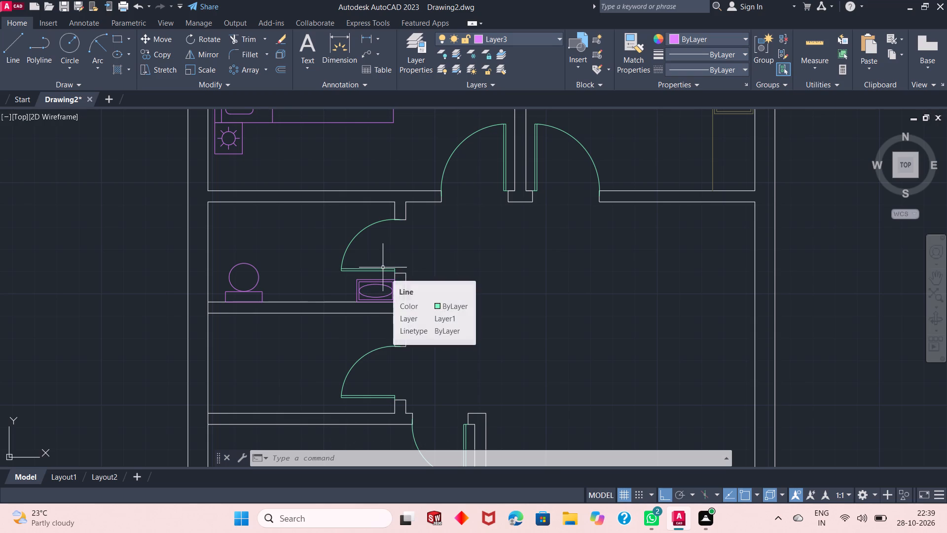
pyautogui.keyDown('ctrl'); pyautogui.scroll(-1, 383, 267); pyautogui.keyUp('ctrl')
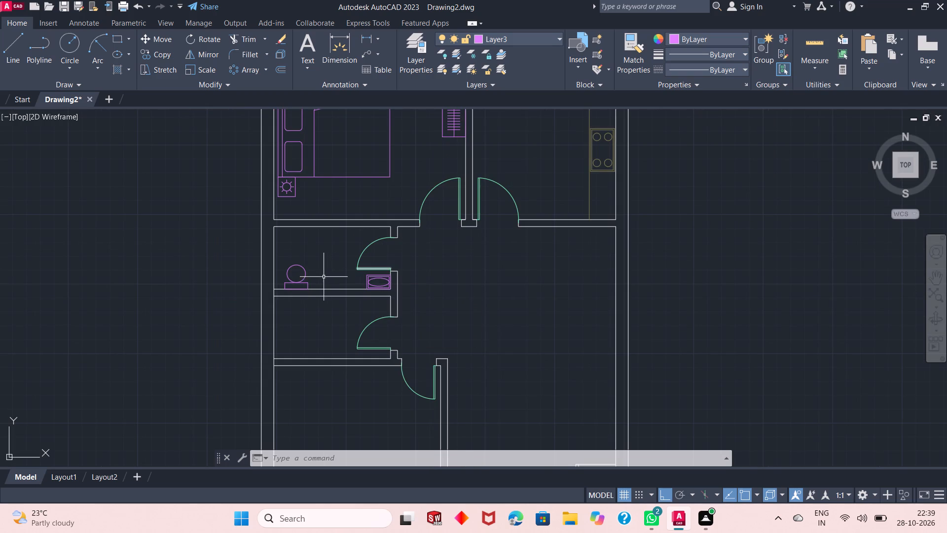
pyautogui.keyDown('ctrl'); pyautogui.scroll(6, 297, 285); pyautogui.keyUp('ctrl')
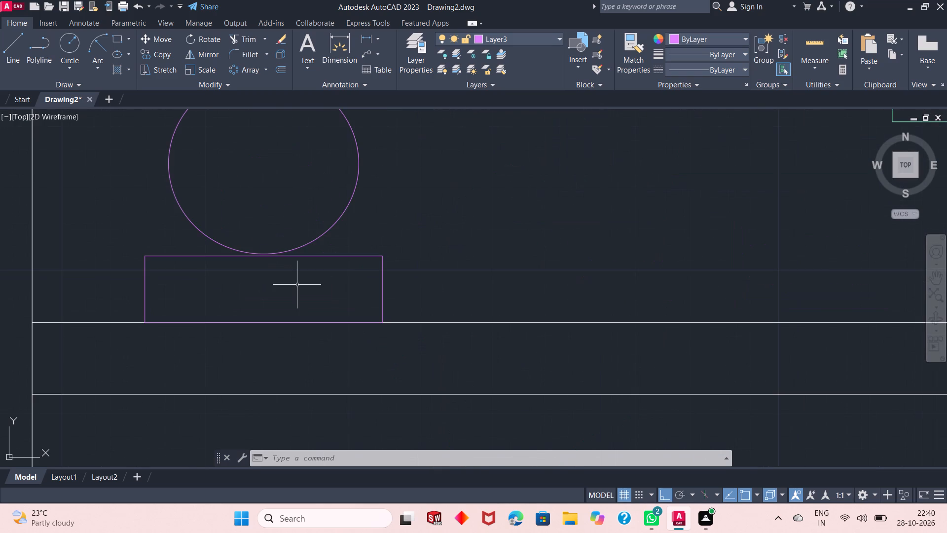
# Draw a small circle of about 1" radius centred in the rectangular toilet tank of the upper bathroom.
pyautogui.click(61, 48)
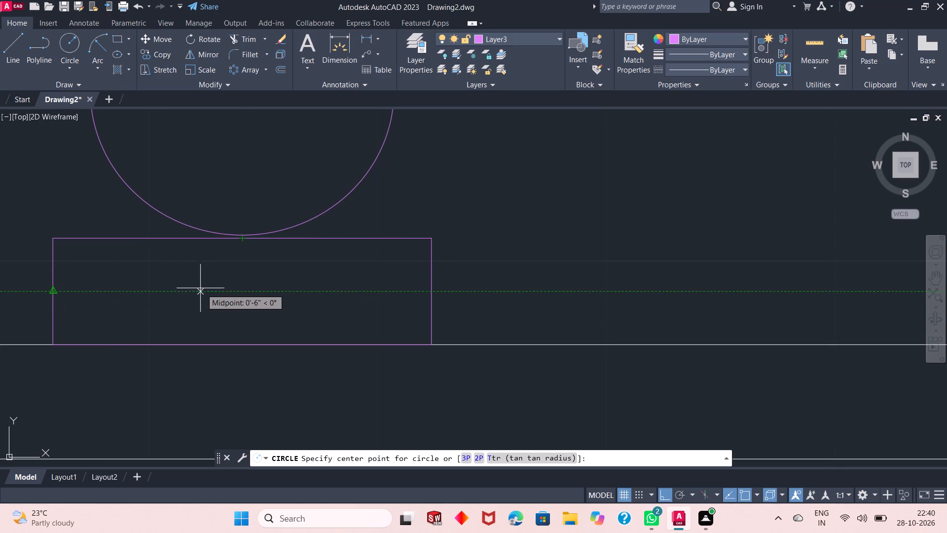
pyautogui.click(242, 293)
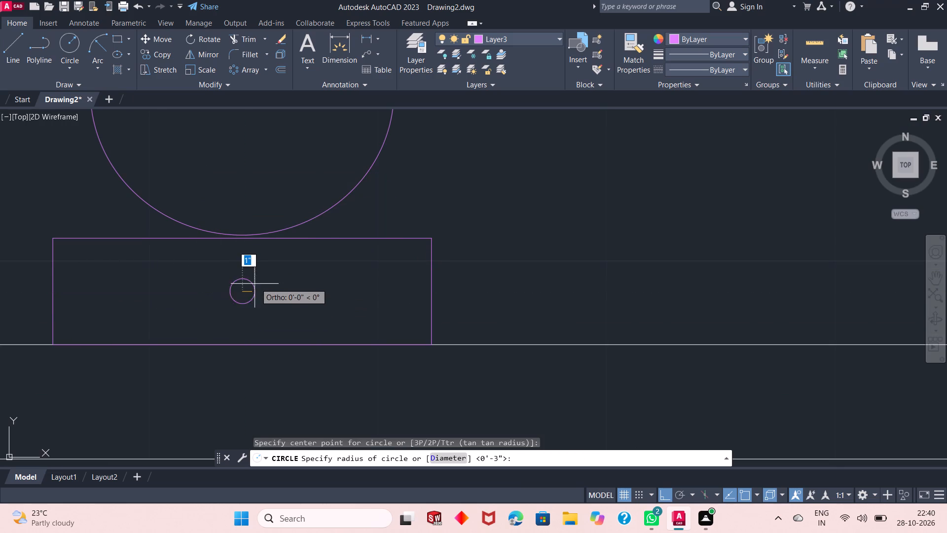
pyautogui.click(259, 282)
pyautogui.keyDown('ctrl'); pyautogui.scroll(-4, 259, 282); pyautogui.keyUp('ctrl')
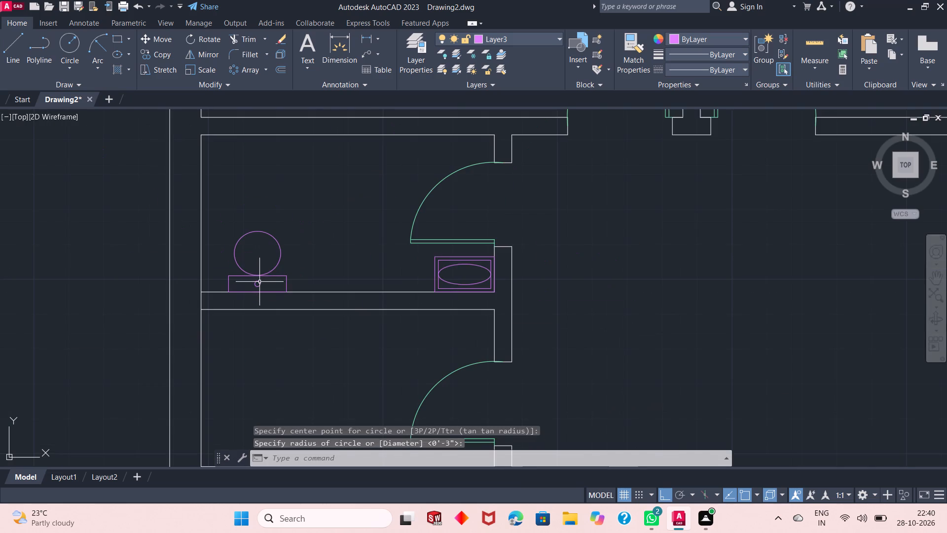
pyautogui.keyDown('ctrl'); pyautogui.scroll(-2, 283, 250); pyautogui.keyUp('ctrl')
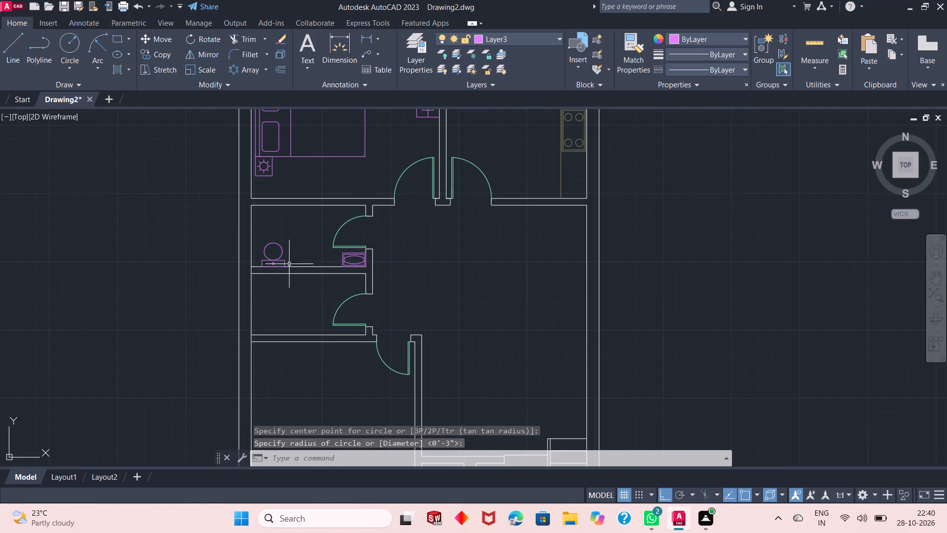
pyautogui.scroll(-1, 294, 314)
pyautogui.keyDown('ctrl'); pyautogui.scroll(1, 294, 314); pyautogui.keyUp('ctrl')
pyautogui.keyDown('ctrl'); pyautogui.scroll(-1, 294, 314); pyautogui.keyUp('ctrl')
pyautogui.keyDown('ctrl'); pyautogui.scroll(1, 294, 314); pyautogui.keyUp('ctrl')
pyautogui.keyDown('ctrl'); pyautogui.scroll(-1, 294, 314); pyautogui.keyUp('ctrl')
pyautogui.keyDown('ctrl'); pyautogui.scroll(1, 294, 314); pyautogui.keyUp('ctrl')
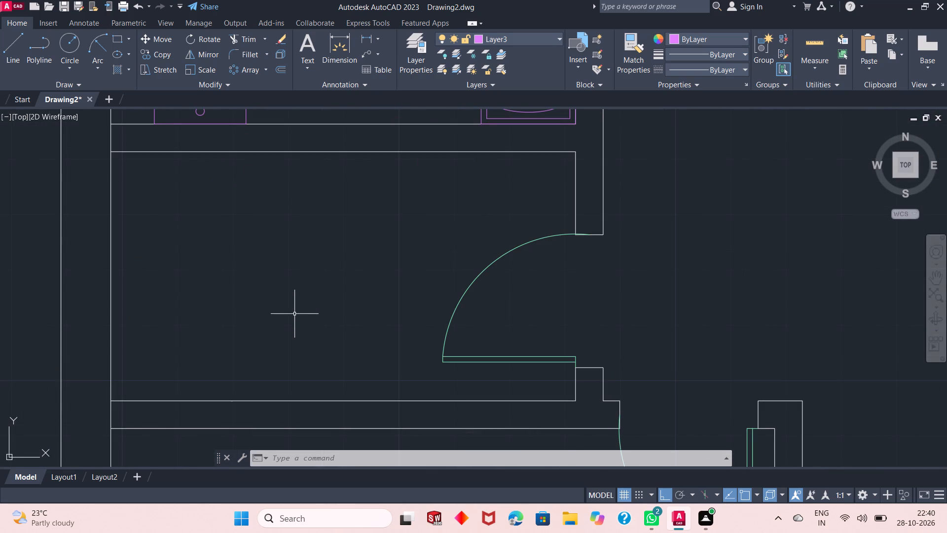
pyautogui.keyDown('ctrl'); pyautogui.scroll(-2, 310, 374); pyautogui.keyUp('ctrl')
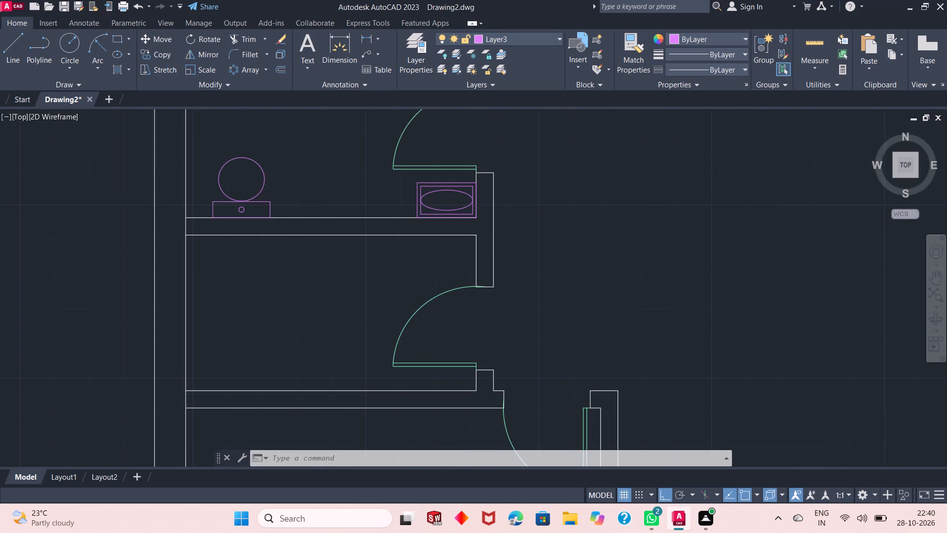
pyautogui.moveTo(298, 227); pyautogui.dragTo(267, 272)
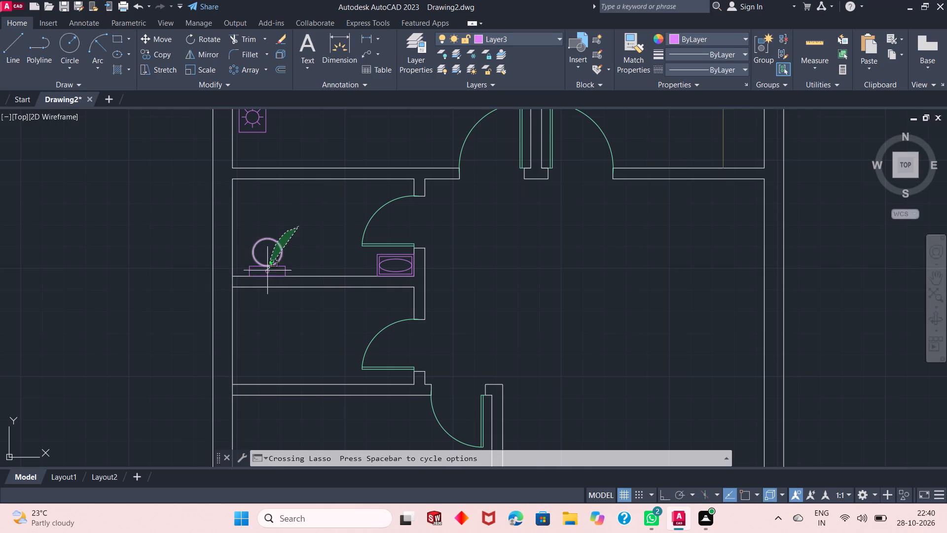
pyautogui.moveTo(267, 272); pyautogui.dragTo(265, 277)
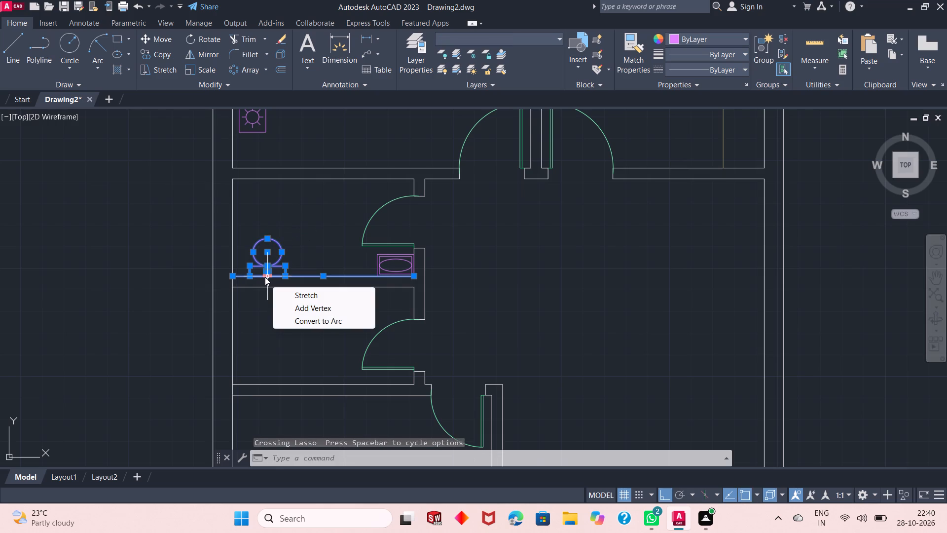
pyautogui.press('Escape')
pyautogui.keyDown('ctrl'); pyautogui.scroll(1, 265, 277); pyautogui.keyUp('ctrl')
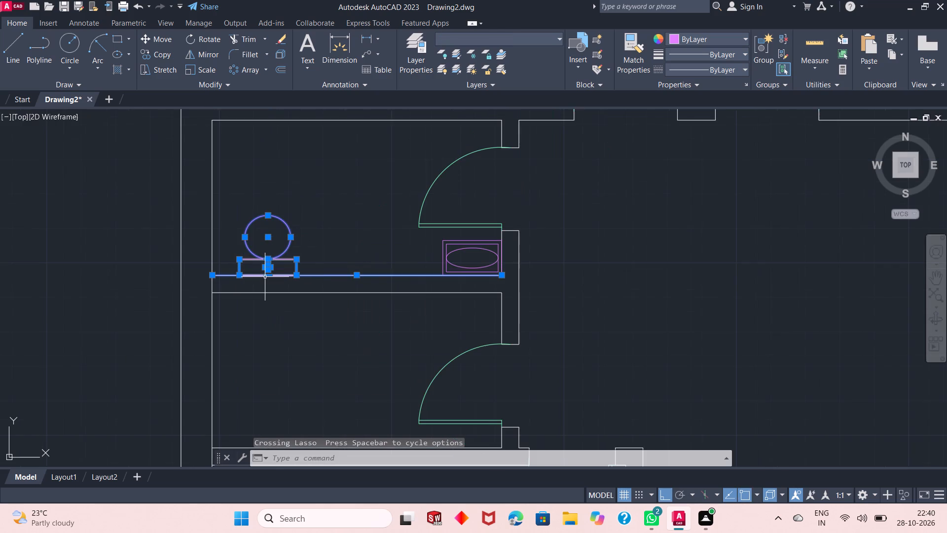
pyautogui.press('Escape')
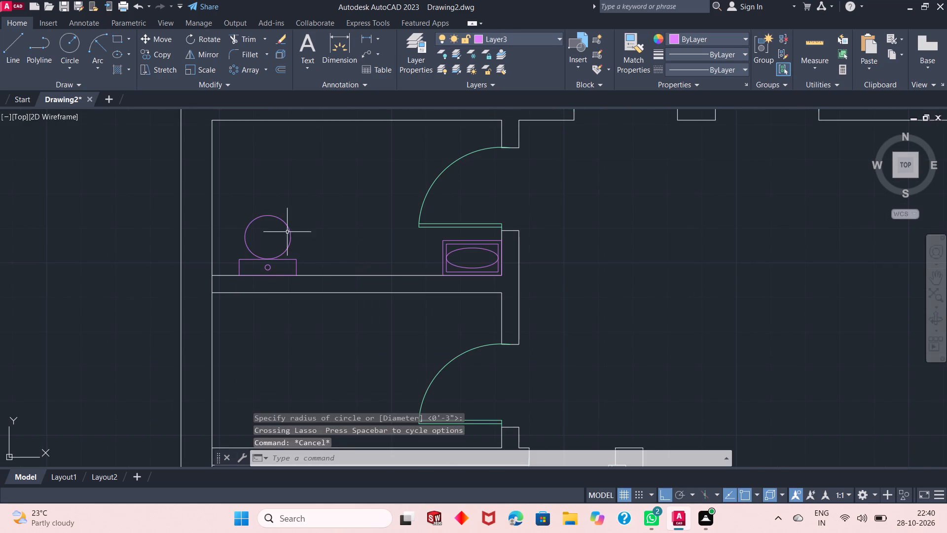
# Copy the toilet, with its bowl, tank and small circle, straight down onto the lower wall of the second bathroom.
pyautogui.click(333, 195)
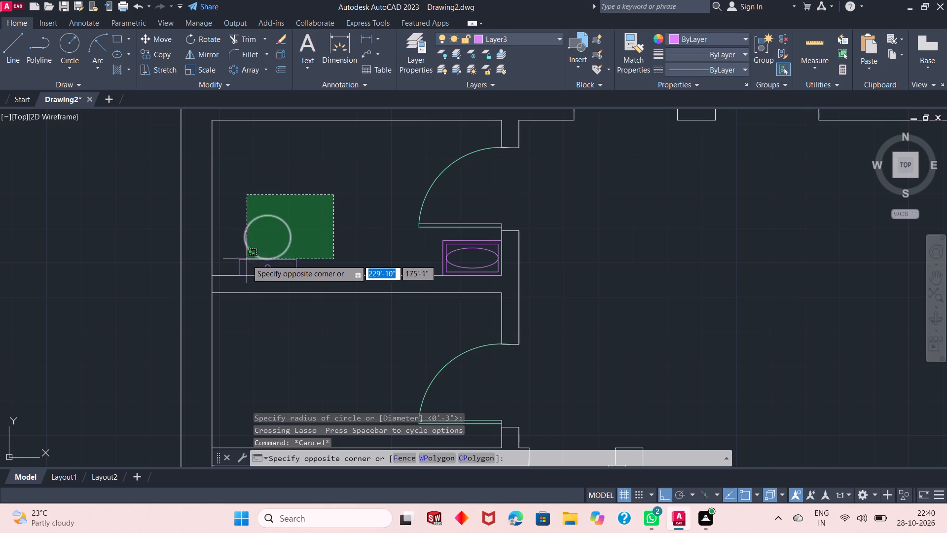
pyautogui.click(242, 271)
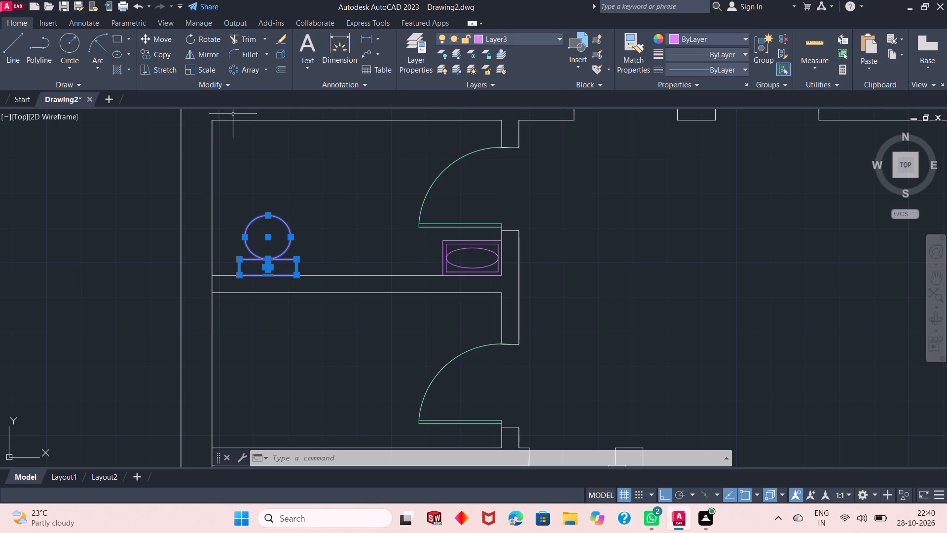
pyautogui.click(159, 57)
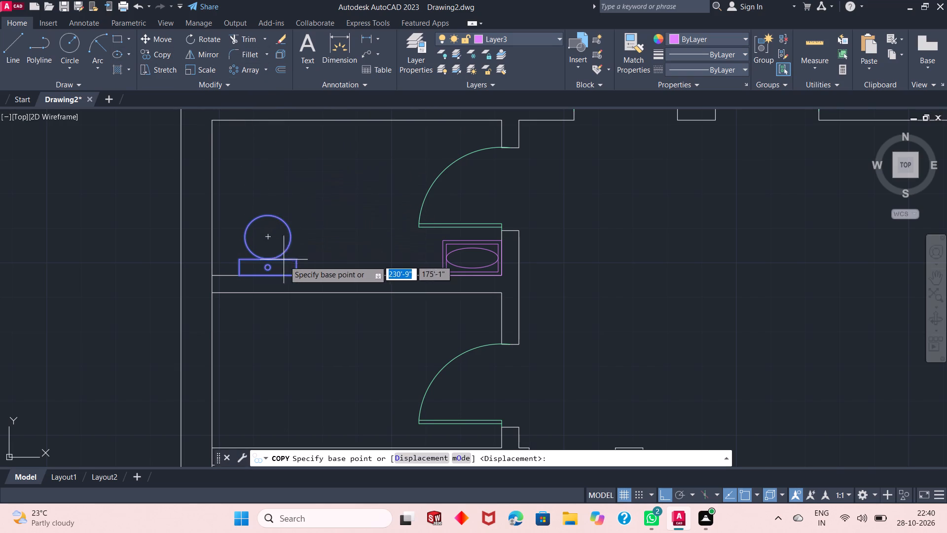
pyautogui.click(296, 275)
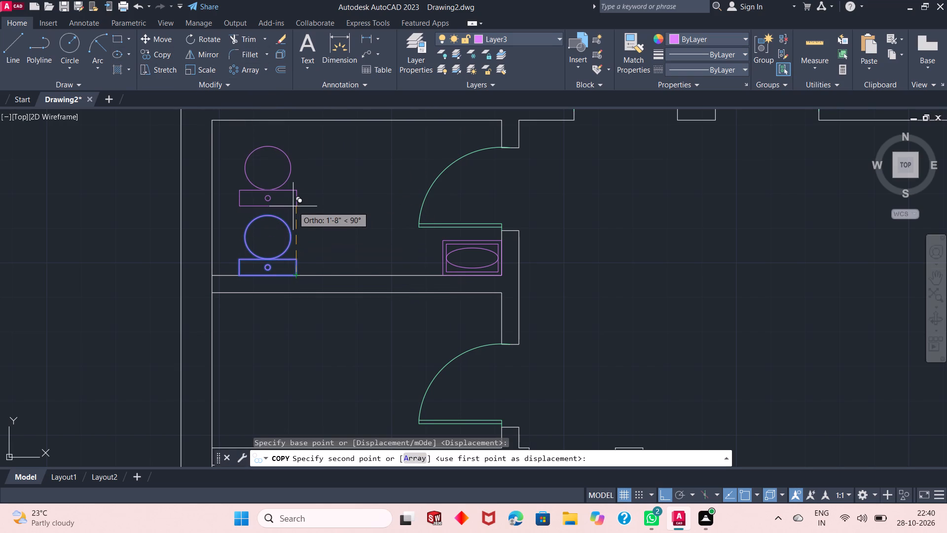
pyautogui.keyDown('ctrl'); pyautogui.scroll(-2, 293, 206); pyautogui.keyUp('ctrl')
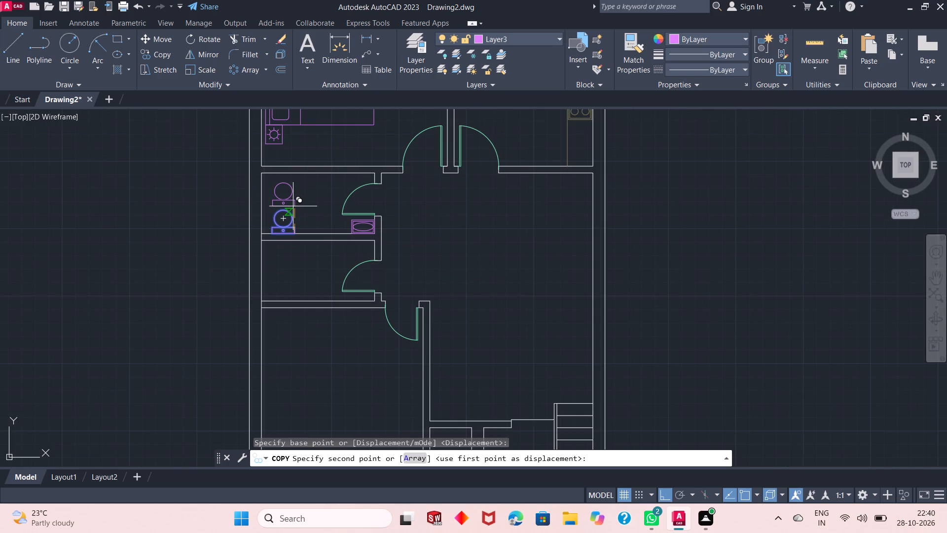
pyautogui.keyDown('ctrl'); pyautogui.scroll(4, 288, 295); pyautogui.keyUp('ctrl')
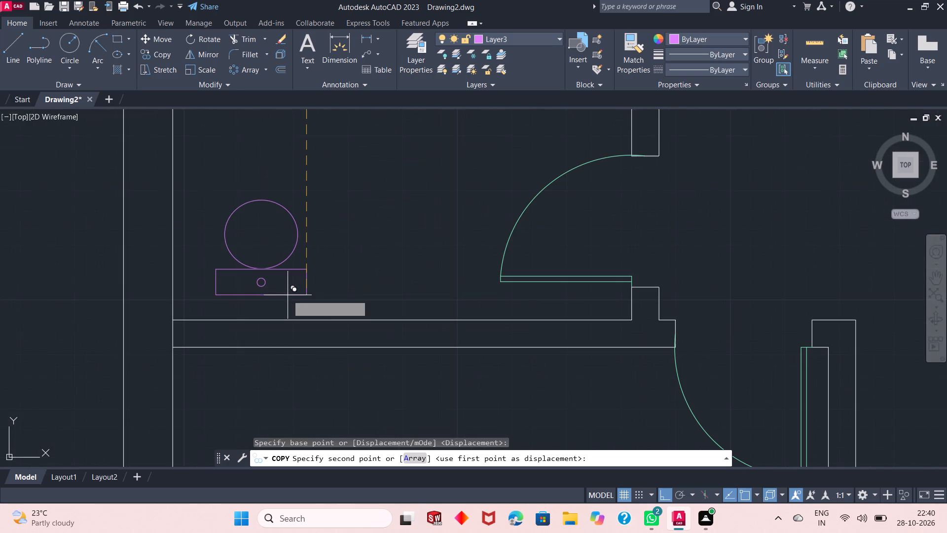
pyautogui.click(305, 317)
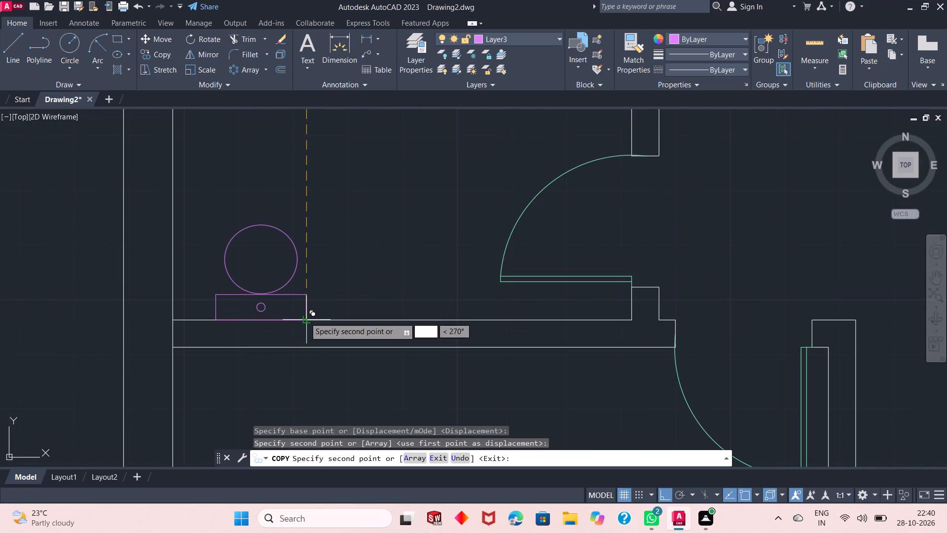
pyautogui.press('space')
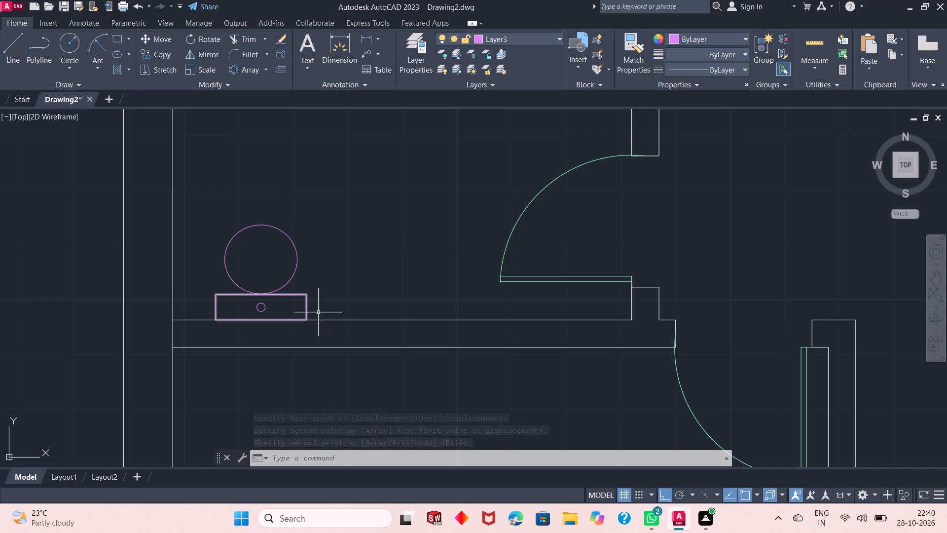
# Copy the bedroom wardrobe with its hangers by its top midpoint, with Ortho off, to the empty space outside the plan's left wall.
pyautogui.keyDown('ctrl'); pyautogui.scroll(-3, 303, 298); pyautogui.keyUp('ctrl')
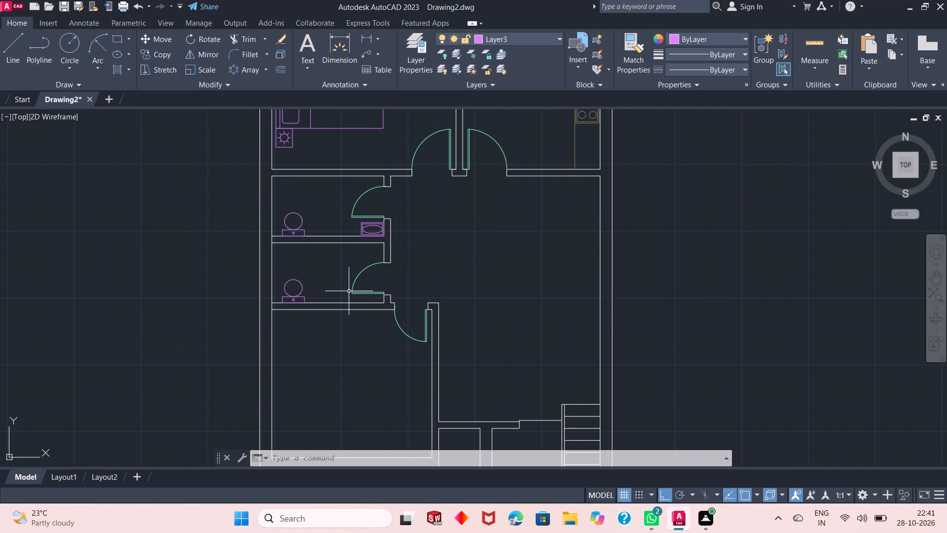
pyautogui.keyDown('ctrl'); pyautogui.scroll(-2, 373, 354); pyautogui.keyUp('ctrl')
pyautogui.keyDown('ctrl'); pyautogui.scroll(4, 395, 225); pyautogui.keyUp('ctrl')
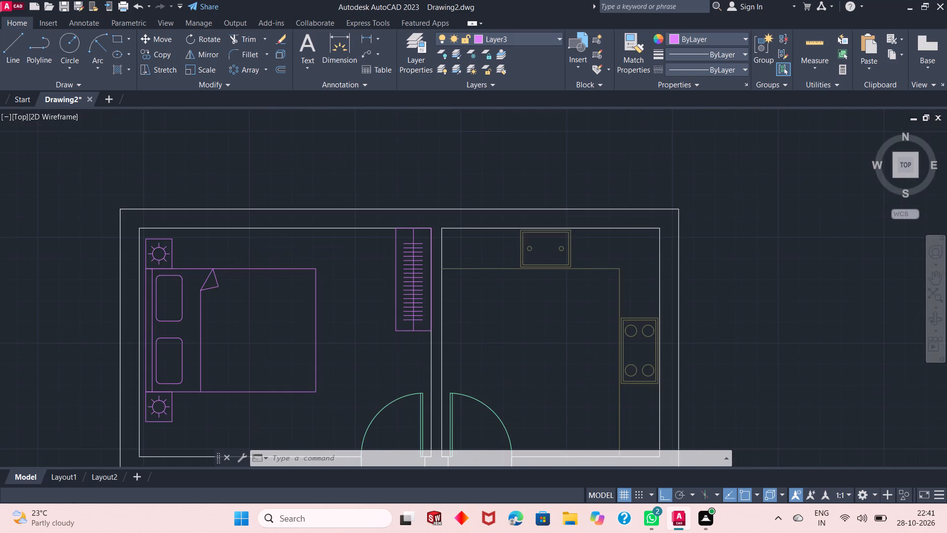
pyautogui.click(381, 247)
pyautogui.click(440, 387)
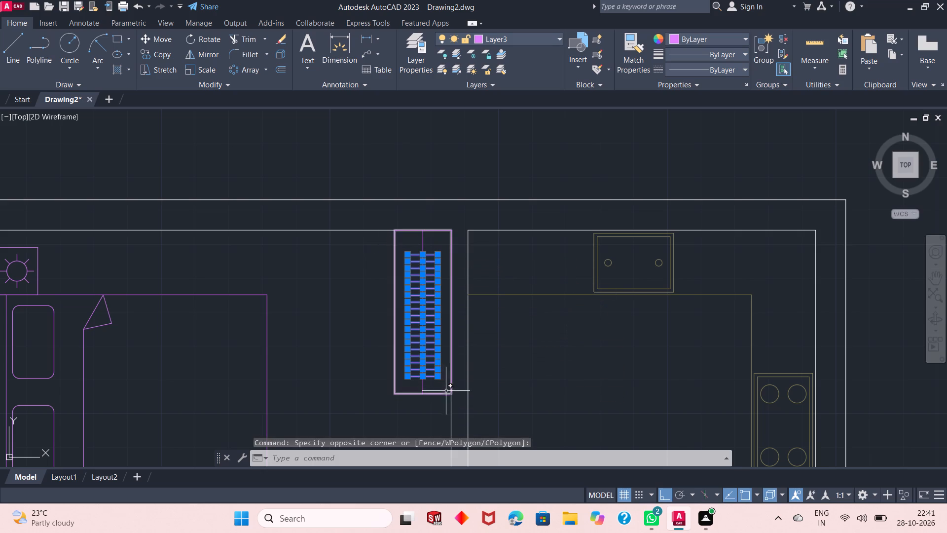
pyautogui.click(442, 389)
pyautogui.click(379, 410)
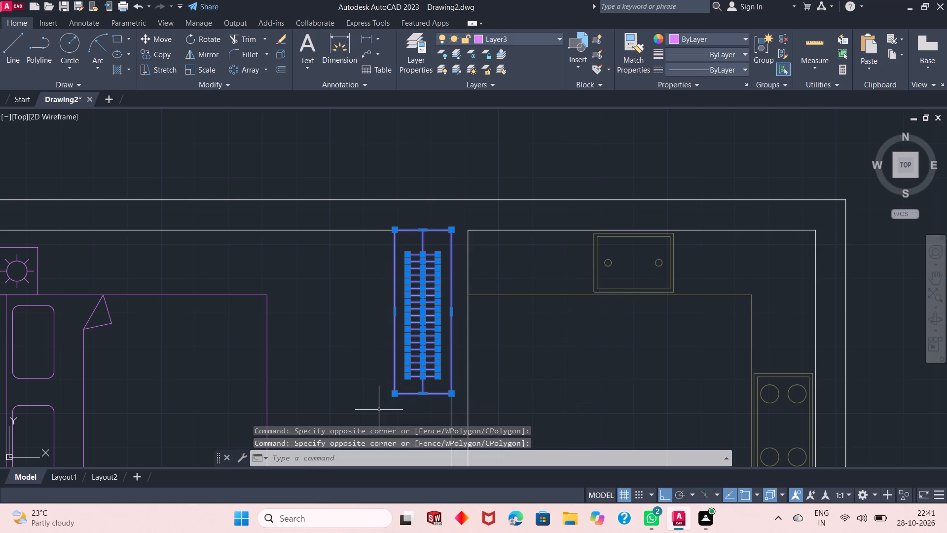
pyautogui.click(152, 50)
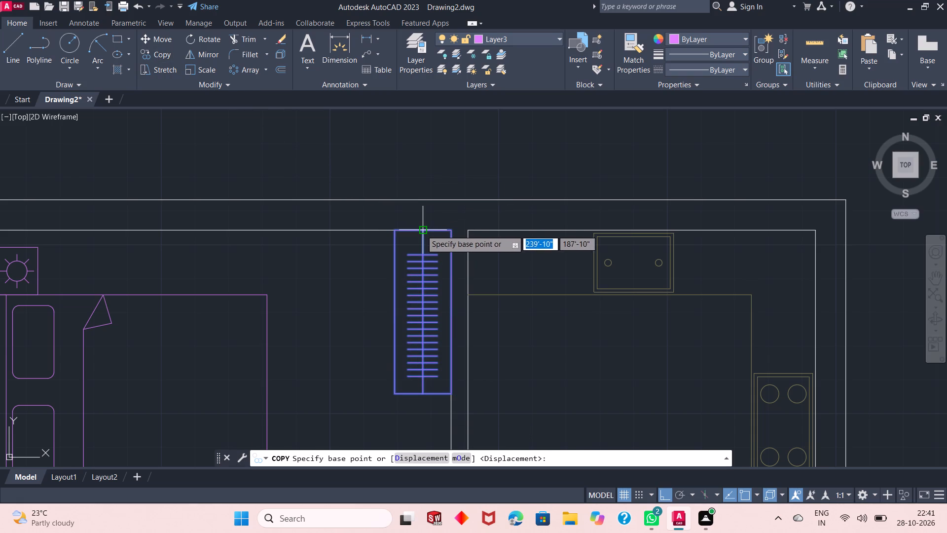
pyautogui.click(422, 231)
pyautogui.keyDown('ctrl'); pyautogui.scroll(-4, 422, 231); pyautogui.keyUp('ctrl')
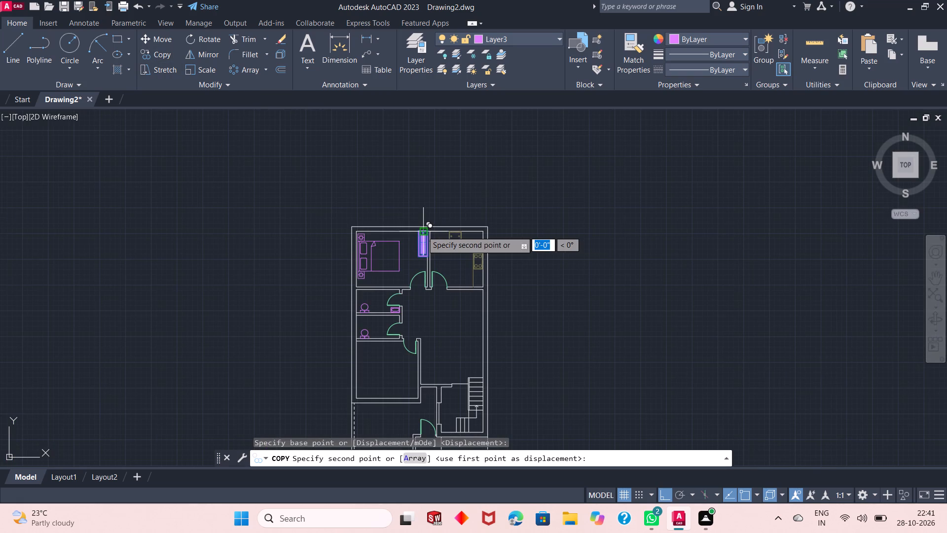
pyautogui.click(663, 494)
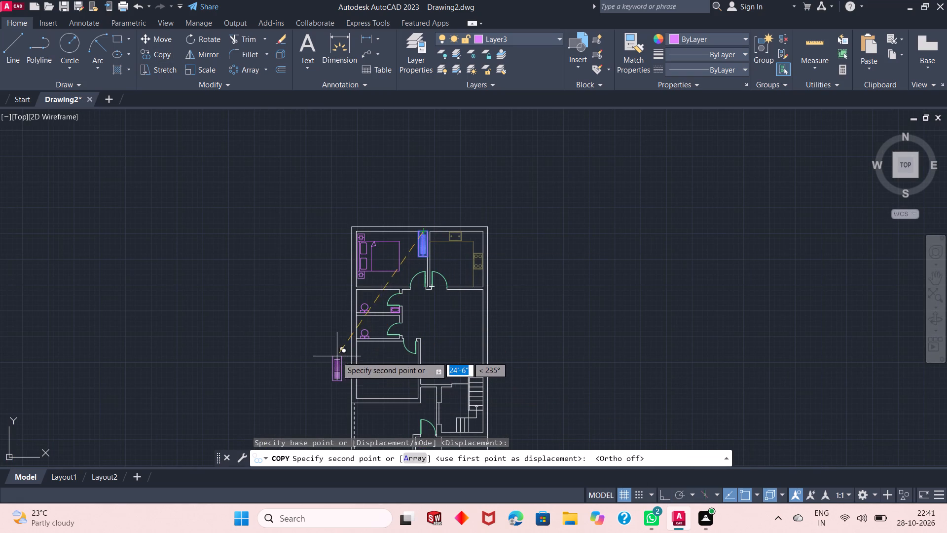
pyautogui.click(319, 348)
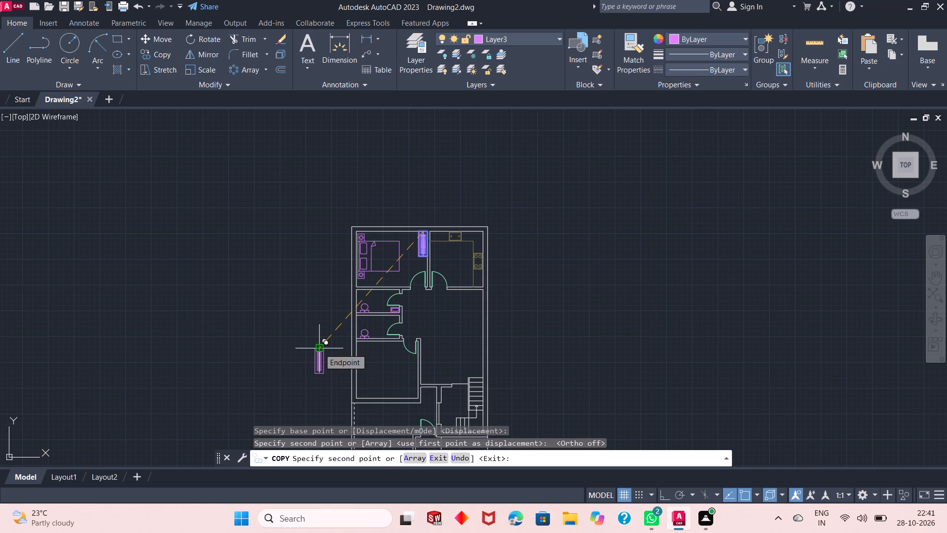
pyautogui.press('Return')
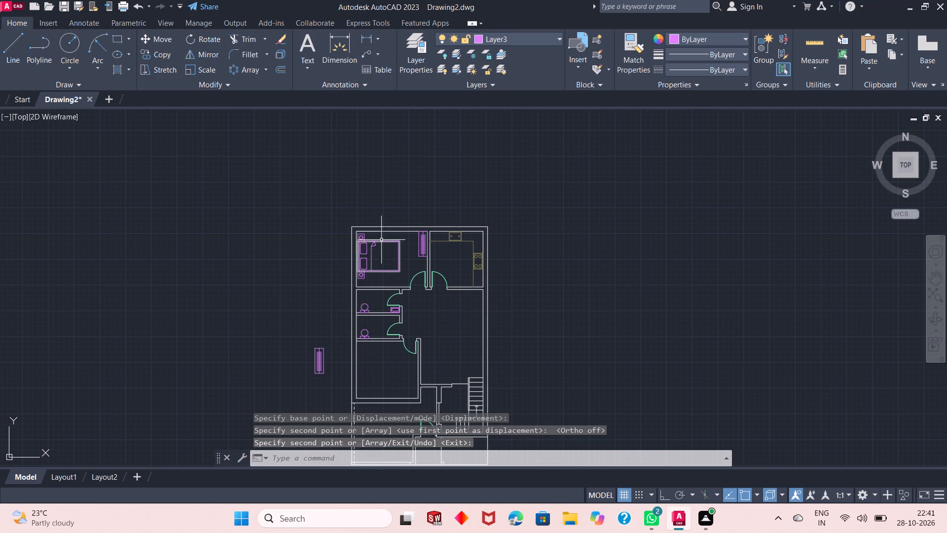
# Copy the upper bedroom's bed and the nightstand above it, with Ortho on, about 20' straight down into the lower bedroom.
pyautogui.keyDown('ctrl'); pyautogui.scroll(4, 381, 229); pyautogui.keyUp('ctrl')
pyautogui.keyDown('ctrl'); pyautogui.scroll(-2, 381, 229); pyautogui.keyUp('ctrl')
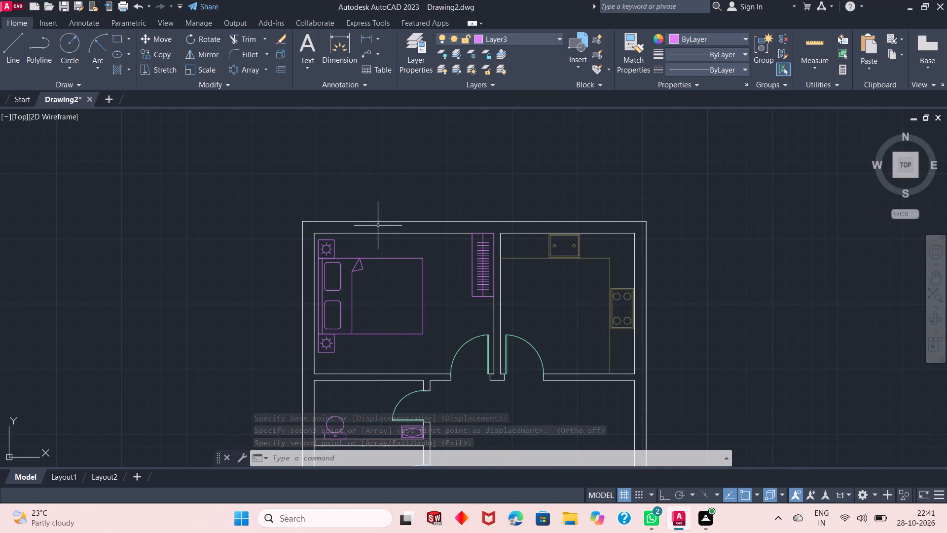
pyautogui.click(427, 236)
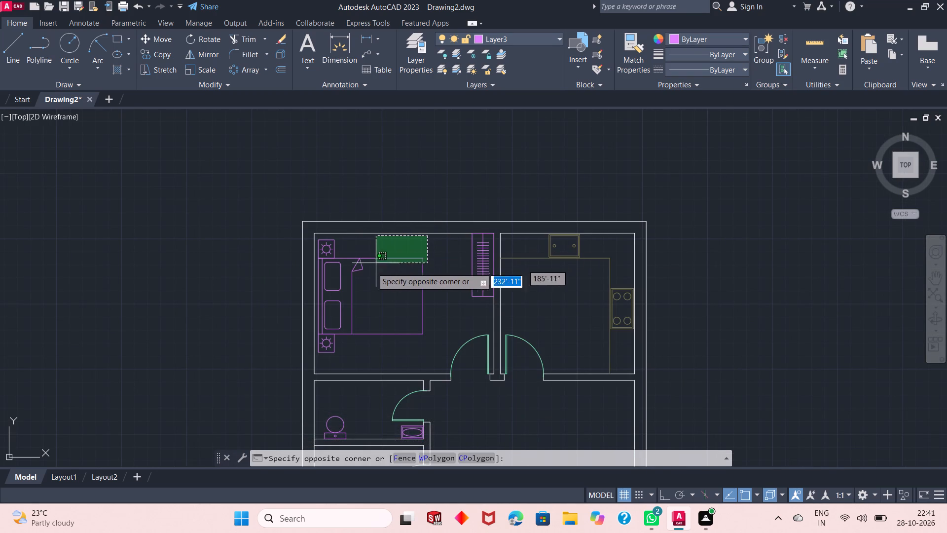
pyautogui.click(321, 327)
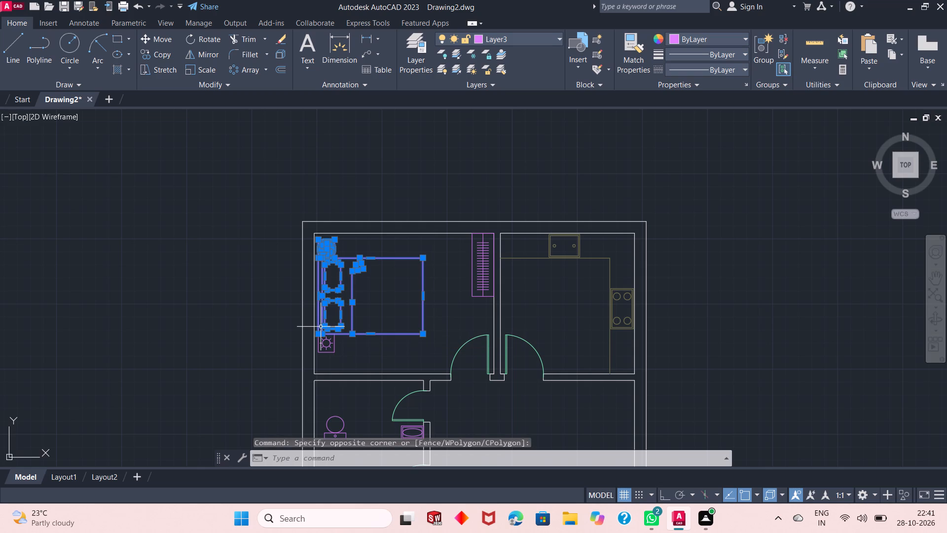
pyautogui.click(161, 57)
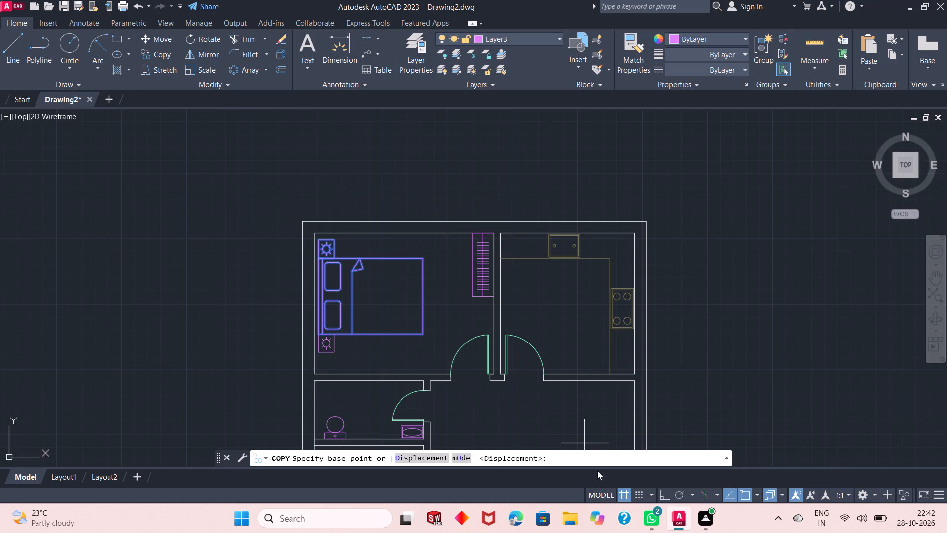
pyautogui.click(663, 495)
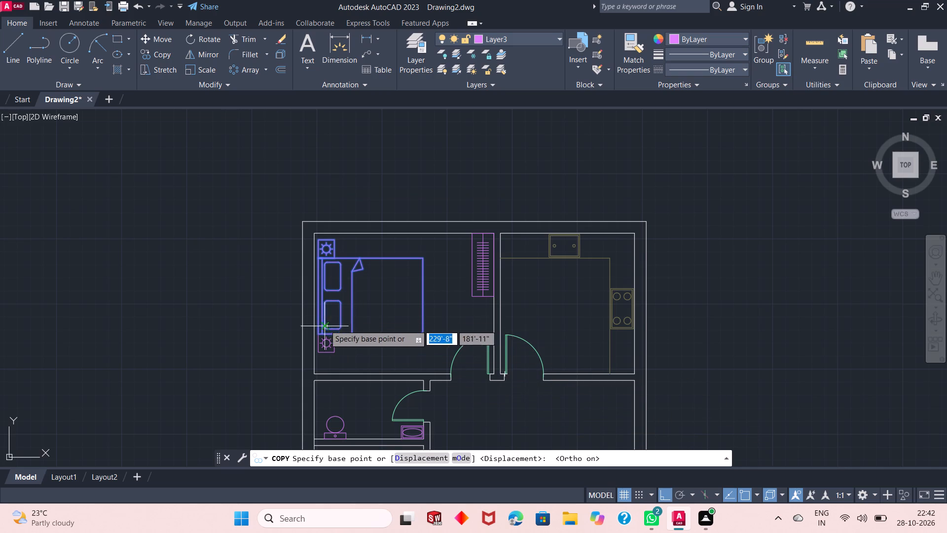
pyautogui.moveTo(318, 332); pyautogui.dragTo(346, 276)
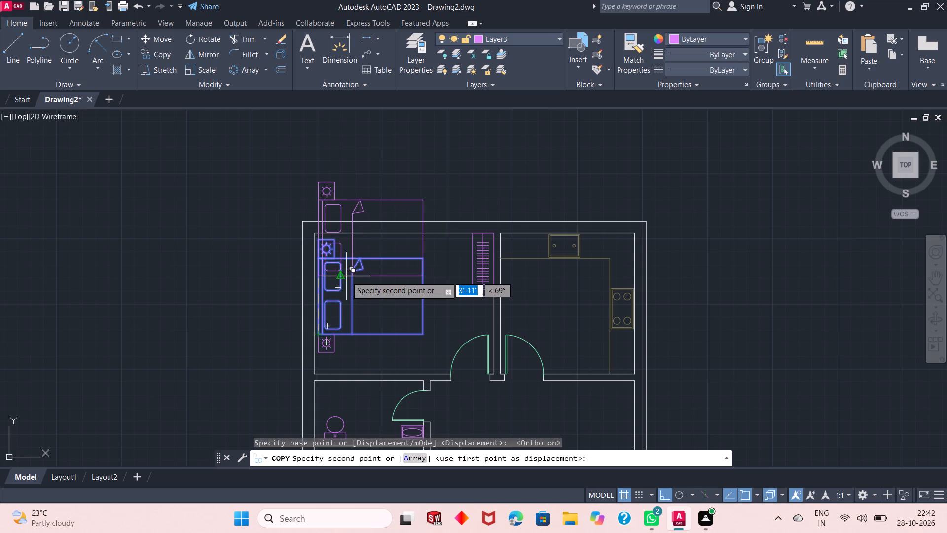
pyautogui.moveTo(346, 276); pyautogui.dragTo(363, 211)
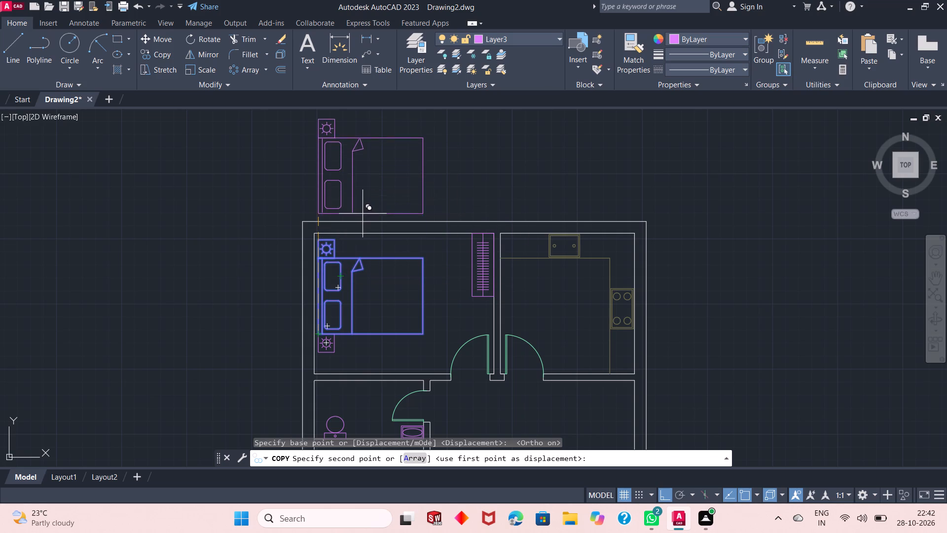
pyautogui.moveTo(363, 211); pyautogui.dragTo(365, 203)
pyautogui.keyDown('ctrl'); pyautogui.scroll(-2, 365, 203); pyautogui.keyUp('ctrl')
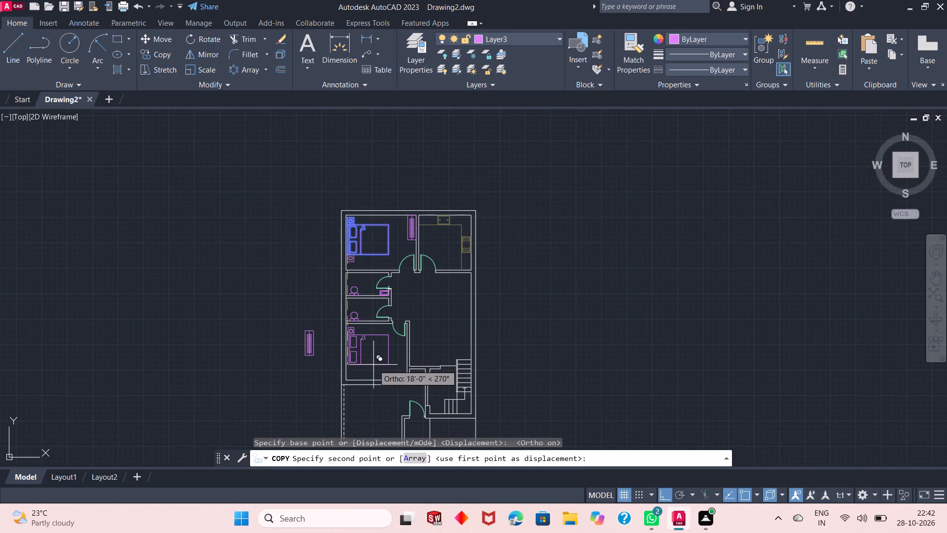
pyautogui.keyDown('ctrl'); pyautogui.scroll(3, 373, 365); pyautogui.keyUp('ctrl')
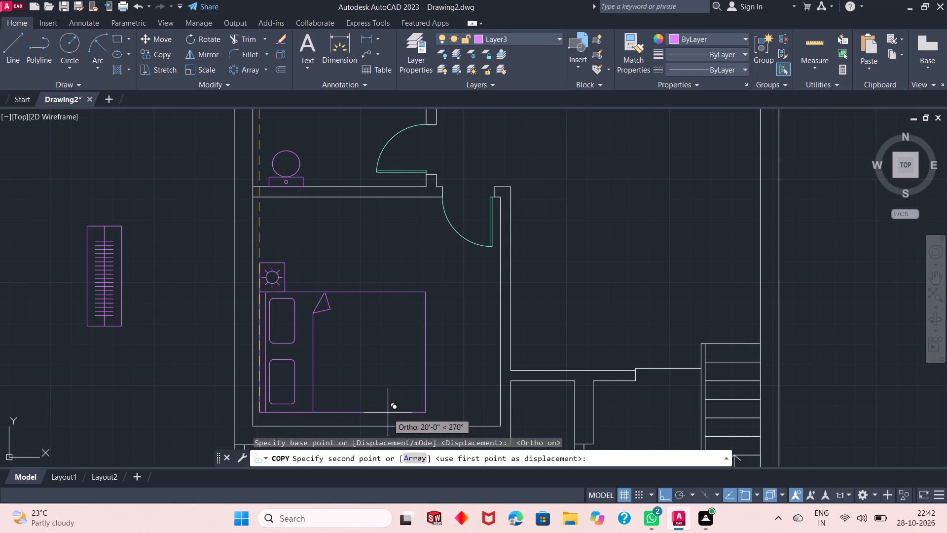
pyautogui.click(388, 413)
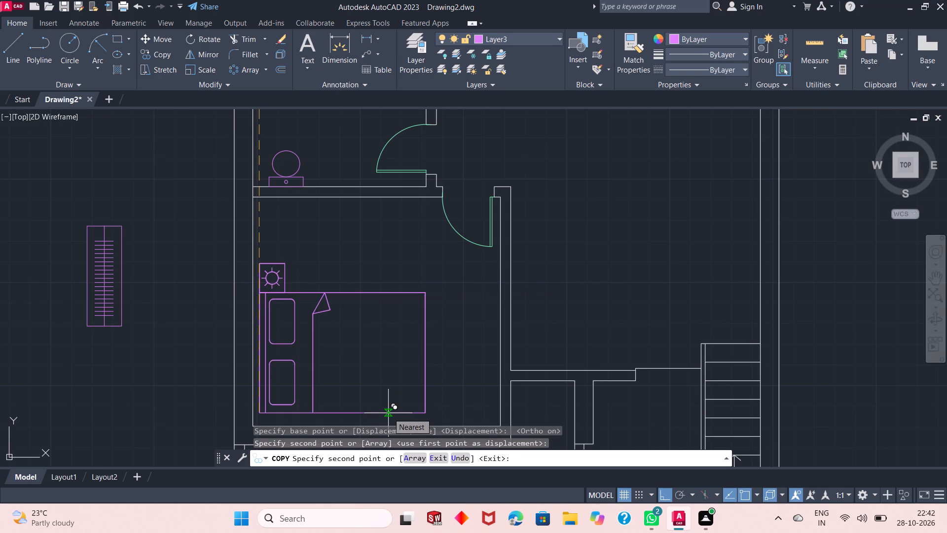
pyautogui.press('Escape')
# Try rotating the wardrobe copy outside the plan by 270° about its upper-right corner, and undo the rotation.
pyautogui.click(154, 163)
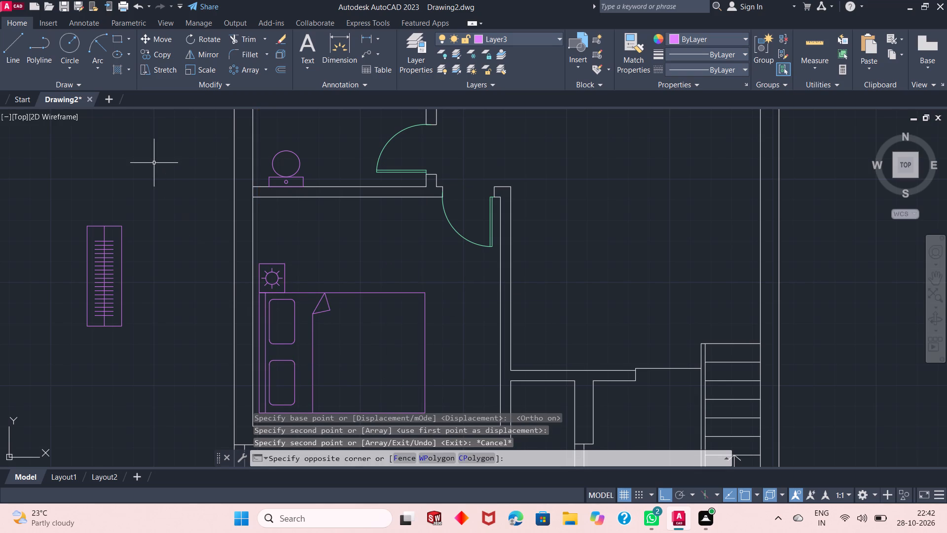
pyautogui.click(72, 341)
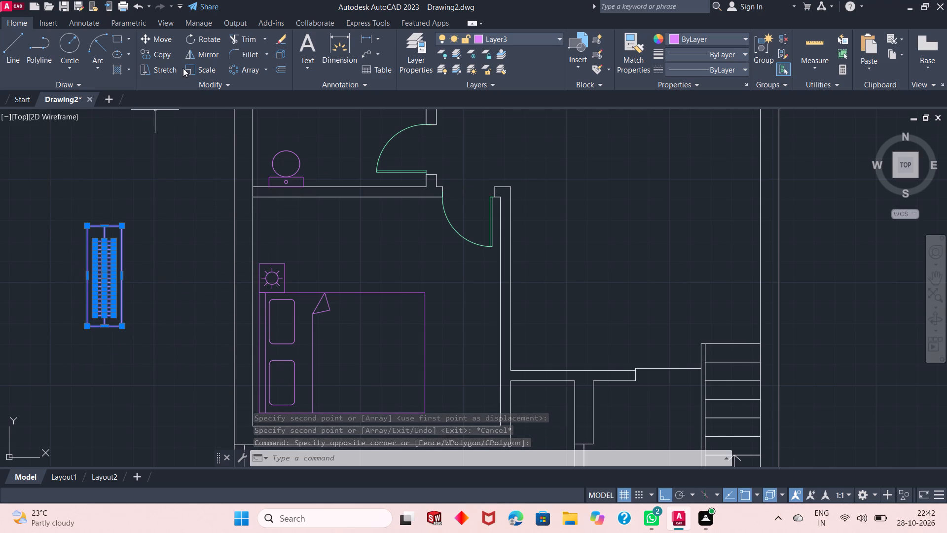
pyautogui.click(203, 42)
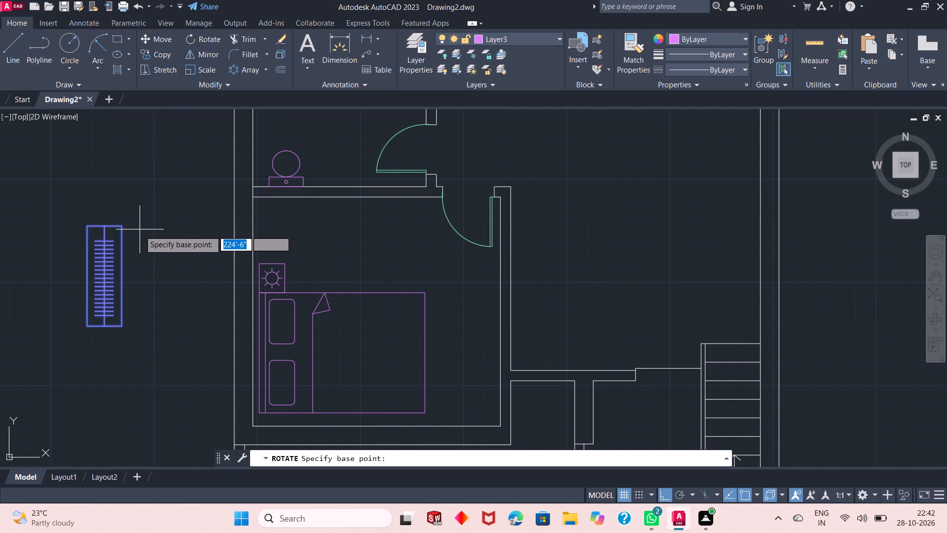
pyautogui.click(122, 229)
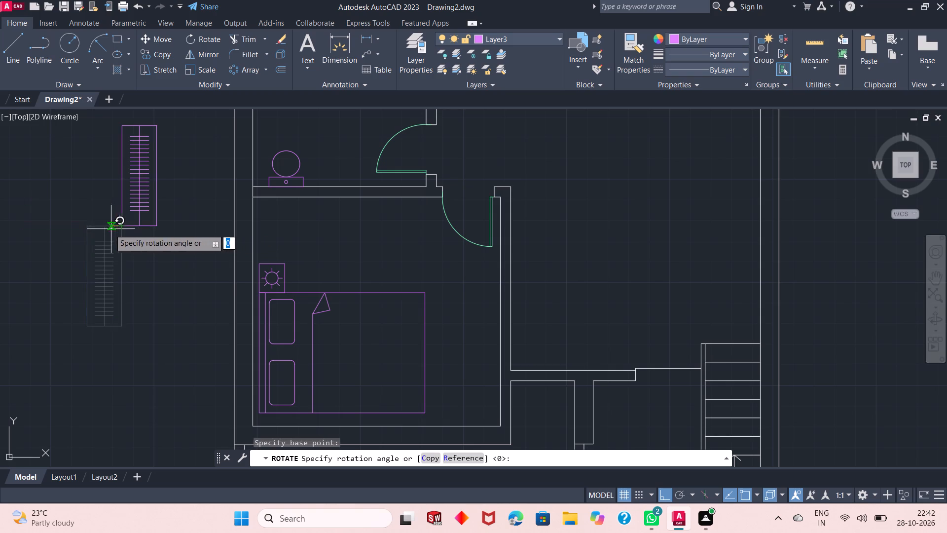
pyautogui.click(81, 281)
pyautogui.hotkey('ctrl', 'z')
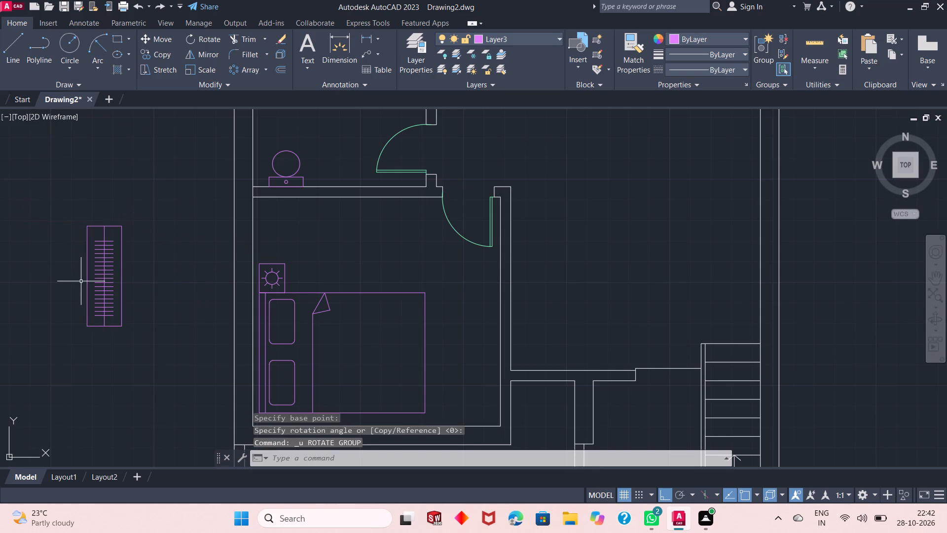
# Rotate the wardrobe copy outside the plan by 270° about its upper-right corner so it lies horizontally.
pyautogui.click(167, 199)
pyautogui.click(47, 369)
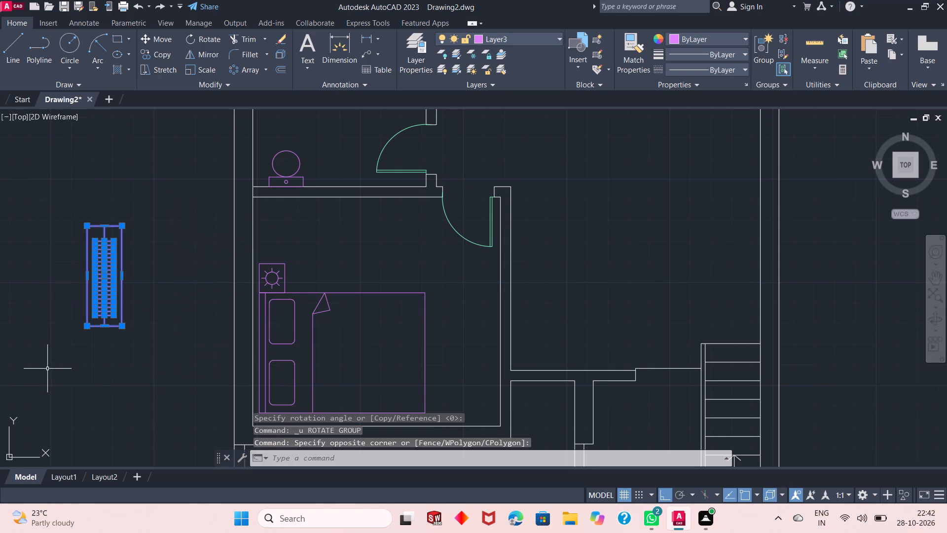
pyautogui.click(204, 44)
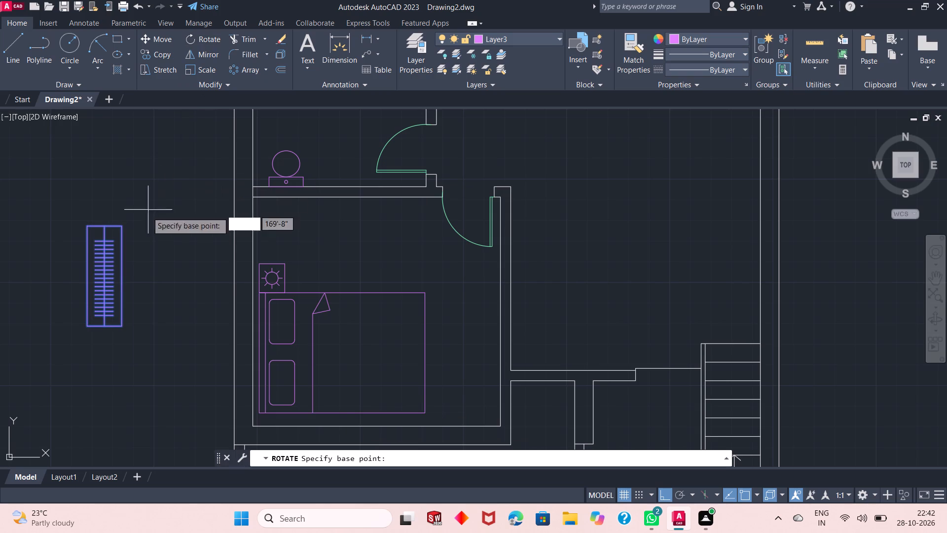
pyautogui.click(124, 226)
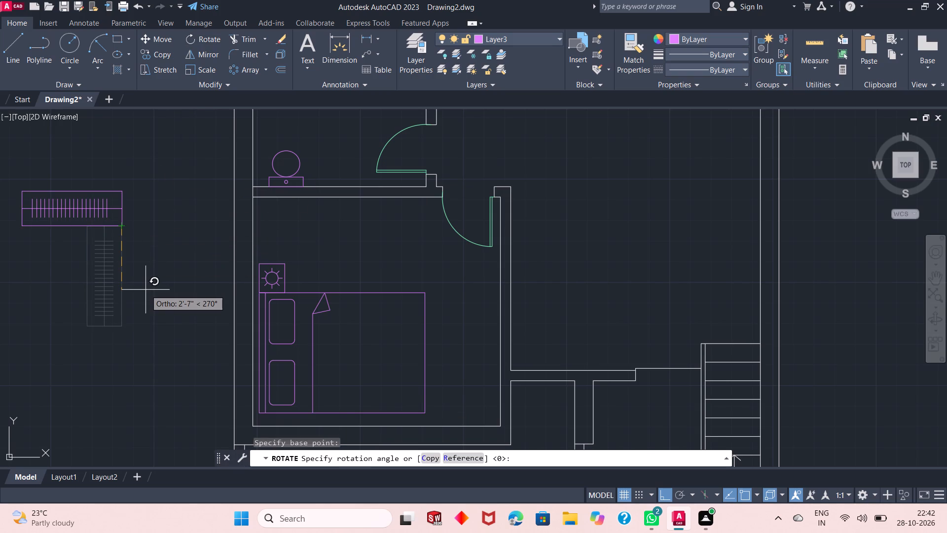
pyautogui.click(146, 290)
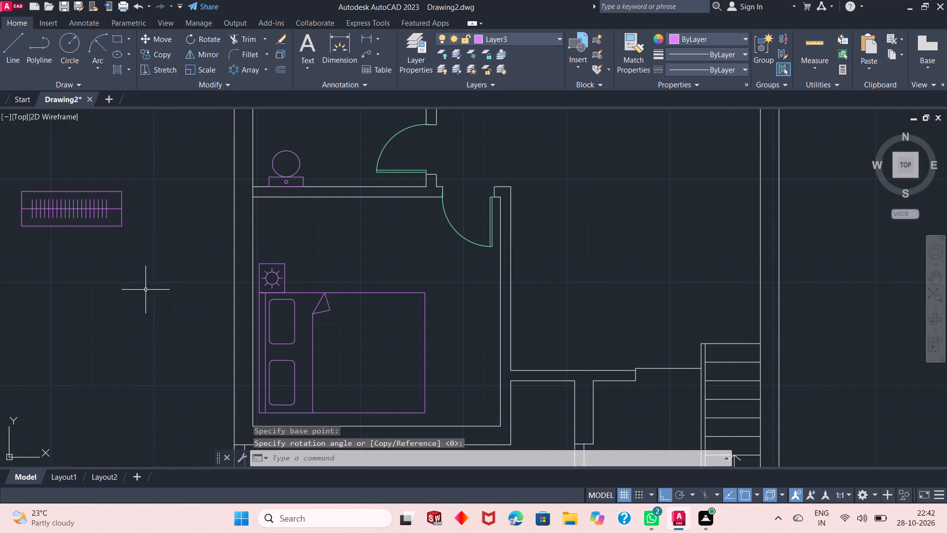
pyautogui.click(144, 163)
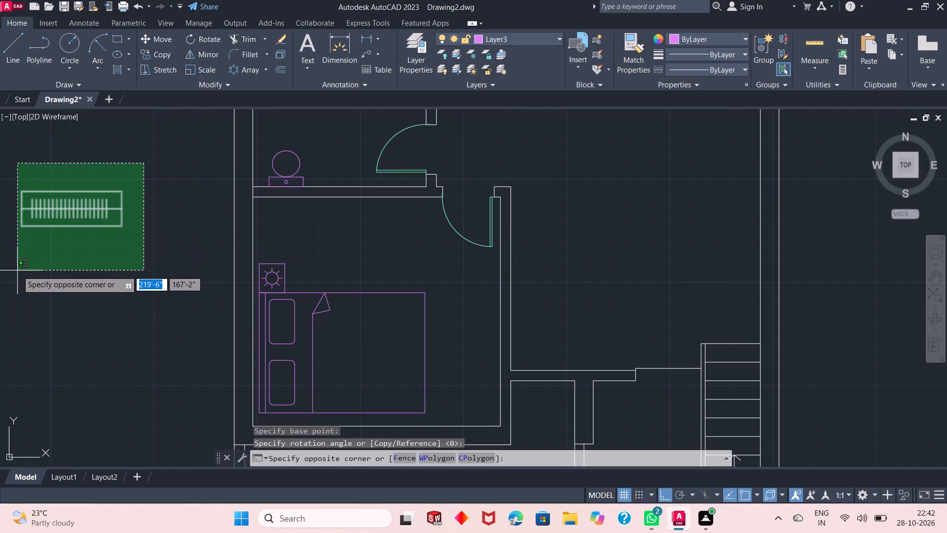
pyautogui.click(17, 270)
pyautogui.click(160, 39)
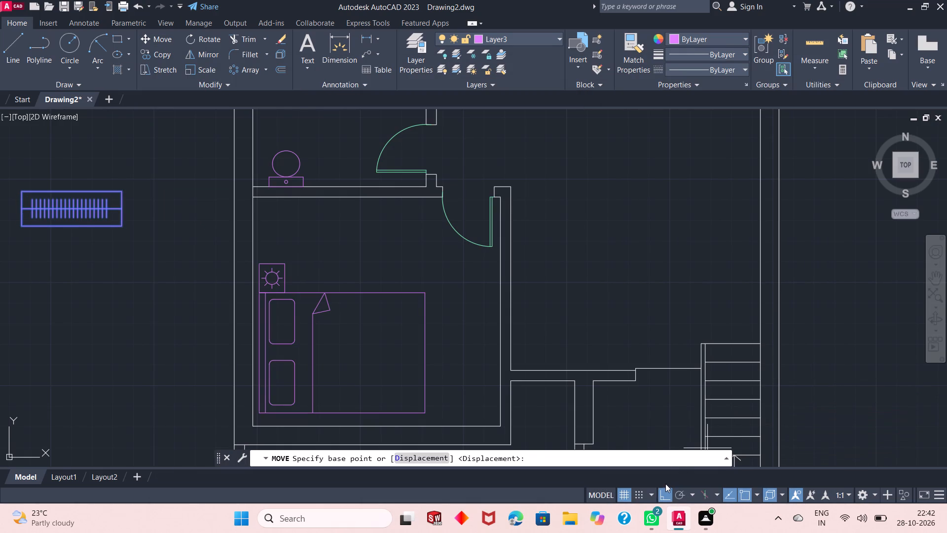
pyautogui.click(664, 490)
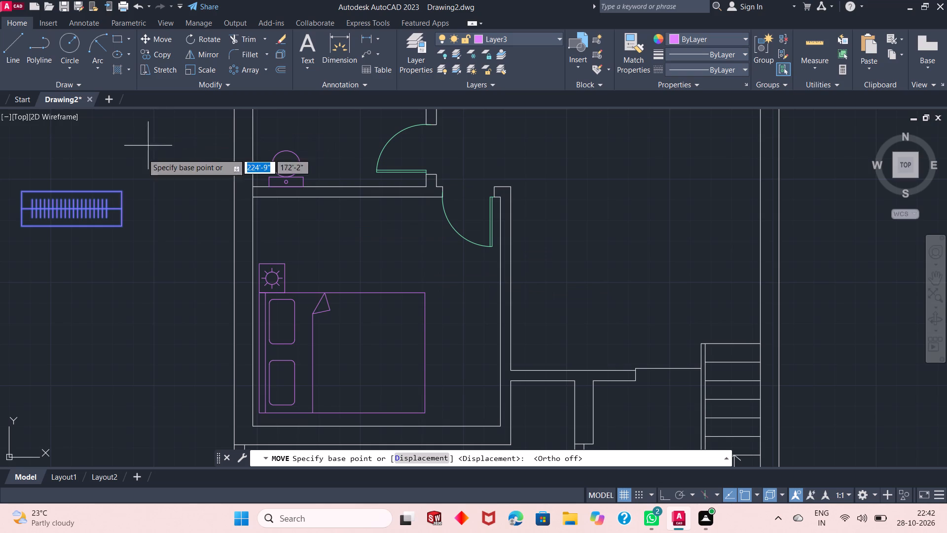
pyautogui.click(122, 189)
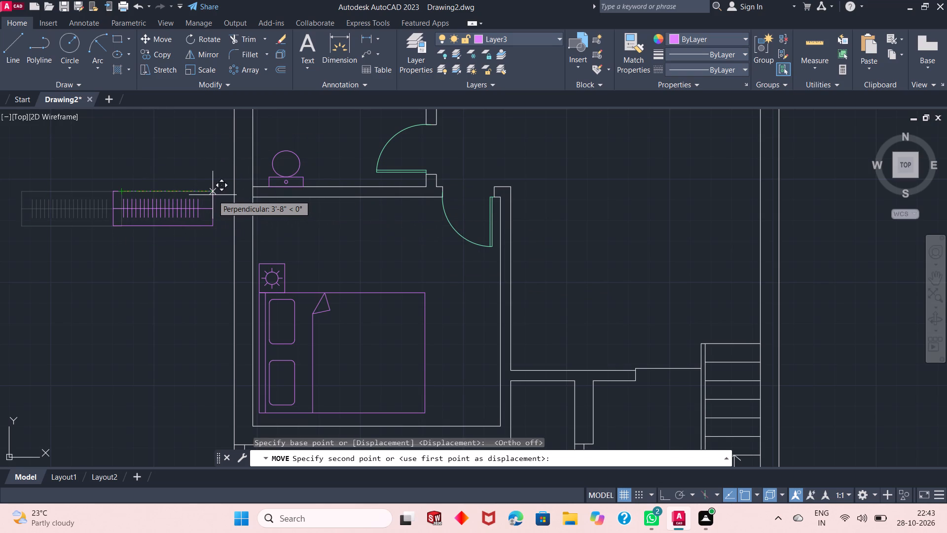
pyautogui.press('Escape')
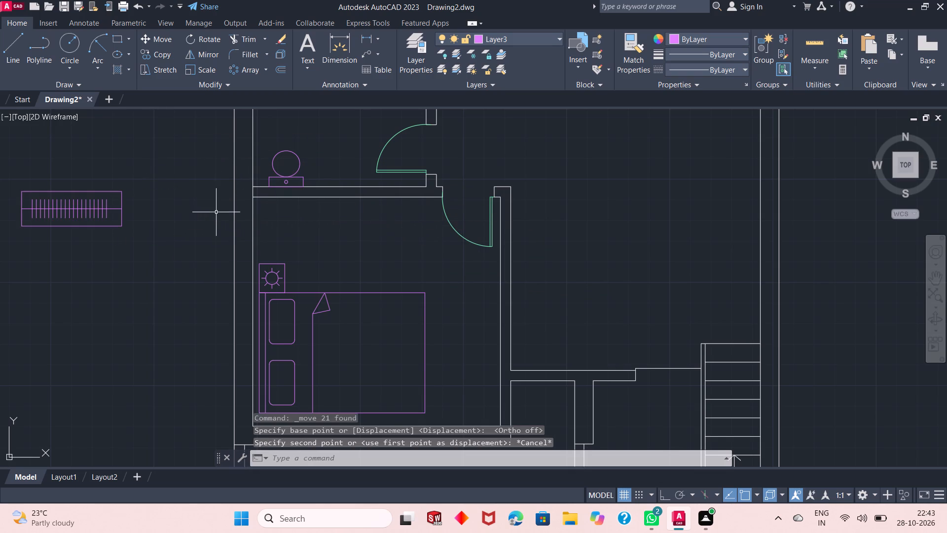
# Move the horizontal wardrobe by its upper-left corner to the inner upper-left corner of the lower bedroom.
pyautogui.click(138, 161)
pyautogui.click(0, 258)
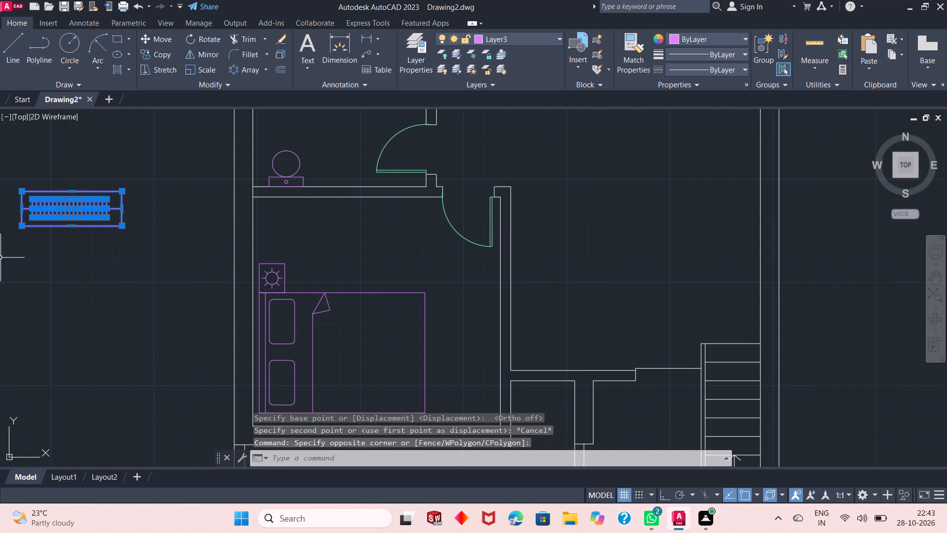
pyautogui.click(160, 41)
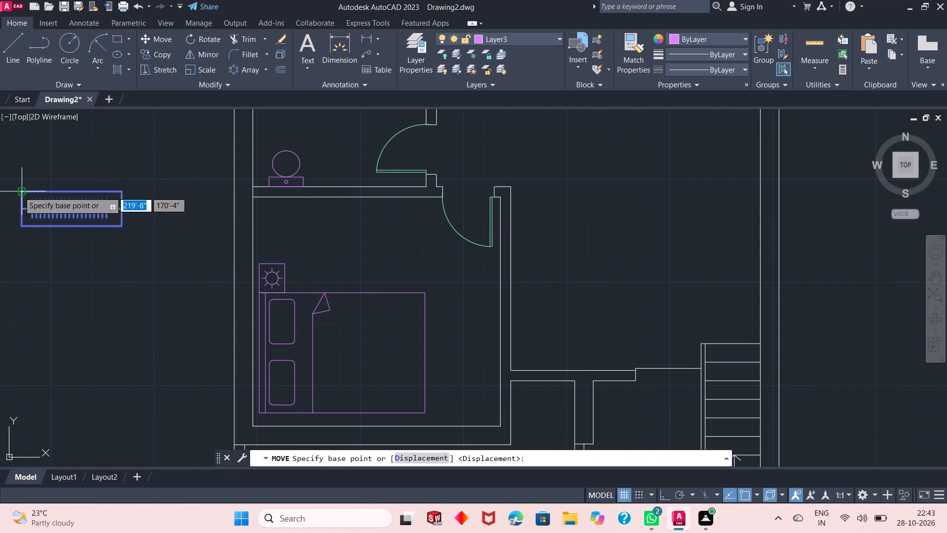
pyautogui.moveTo(19, 192); pyautogui.dragTo(255, 199)
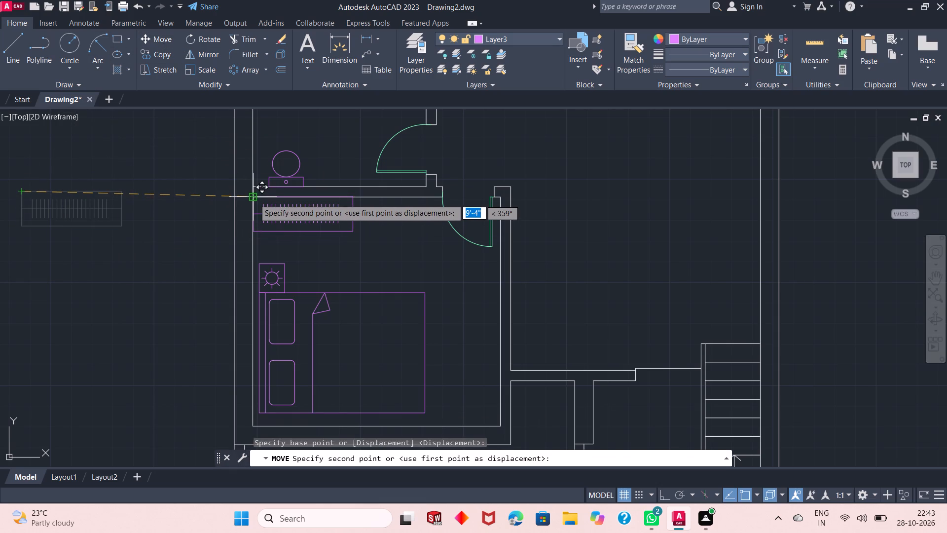
pyautogui.moveTo(255, 199); pyautogui.dragTo(255, 198)
pyautogui.click(255, 198)
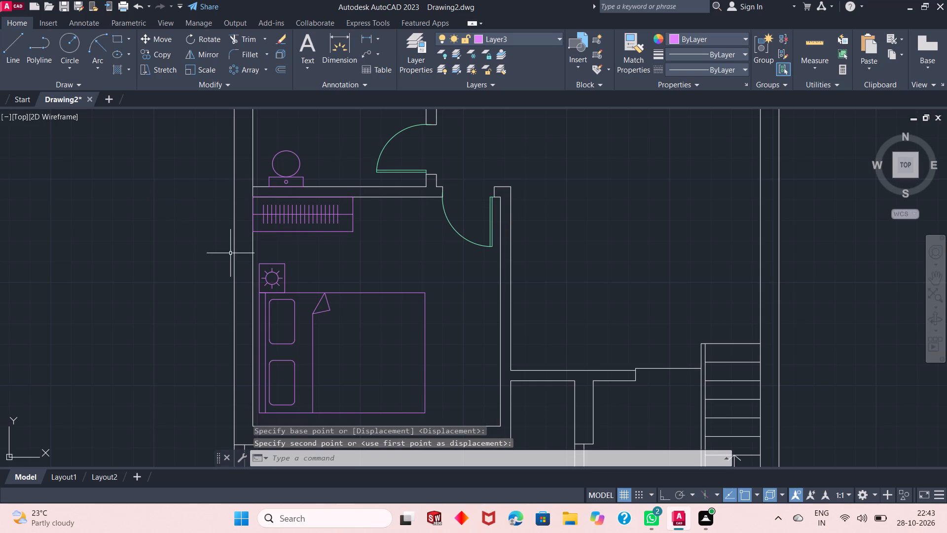
# Make Layer5 the current layer.
pyautogui.keyDown('ctrl'); pyautogui.scroll(-1, 232, 254); pyautogui.keyUp('ctrl')
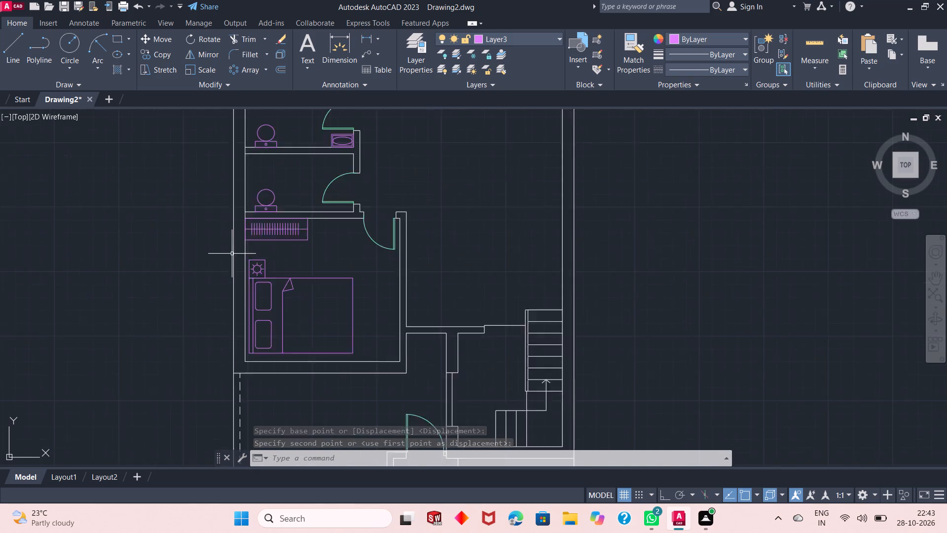
pyautogui.keyDown('ctrl'); pyautogui.scroll(-1, 232, 254); pyautogui.keyUp('ctrl')
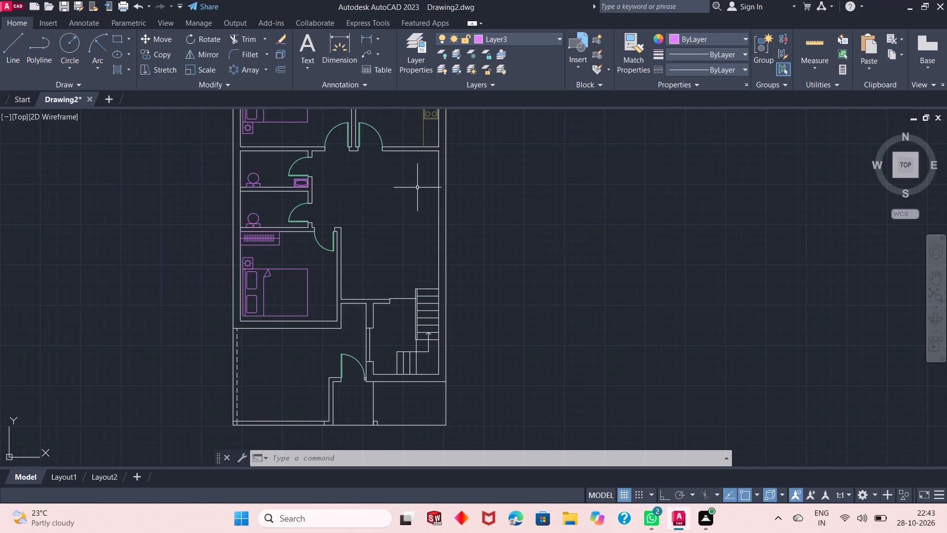
pyautogui.keyDown('ctrl'); pyautogui.scroll(2, 417, 188); pyautogui.keyUp('ctrl')
pyautogui.keyDown('ctrl'); pyautogui.scroll(-1, 292, 217); pyautogui.keyUp('ctrl')
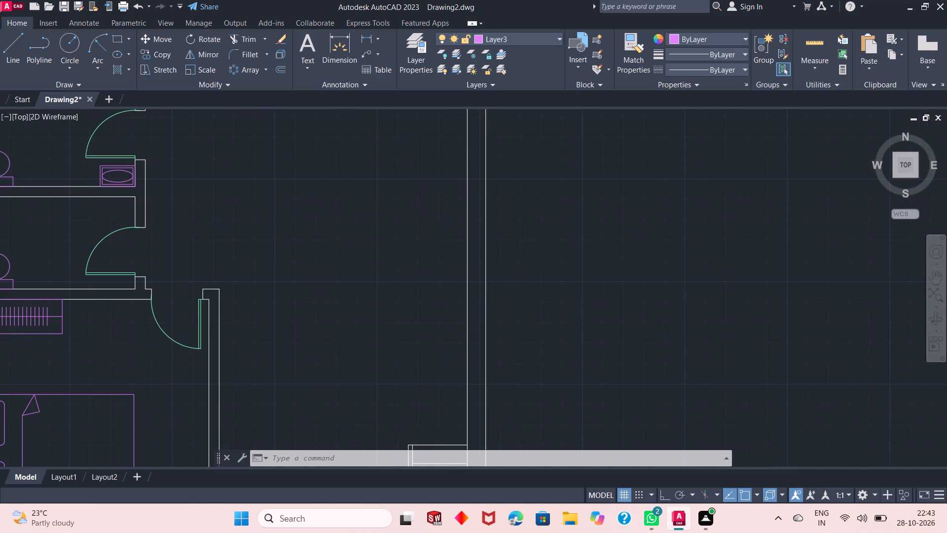
pyautogui.keyDown('ctrl'); pyautogui.scroll(1, 360, 304); pyautogui.keyUp('ctrl')
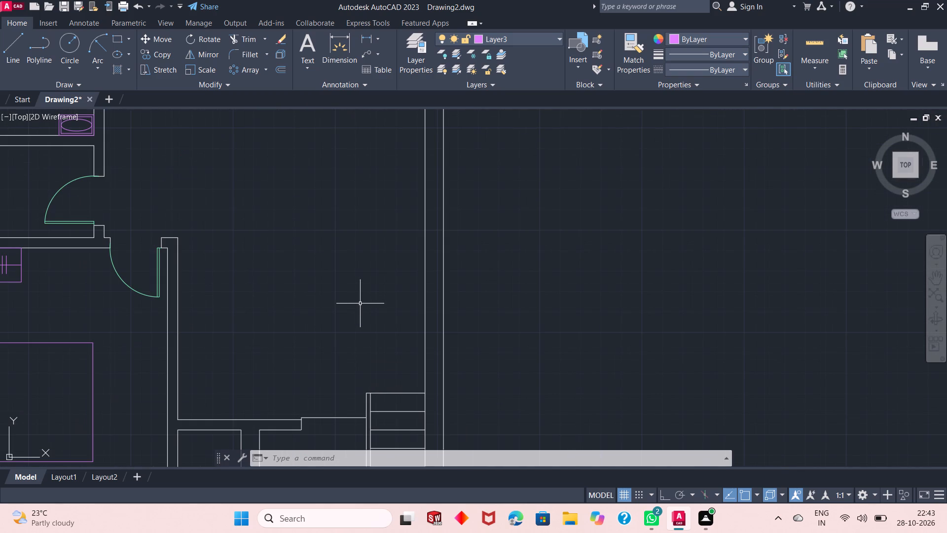
pyautogui.keyDown('ctrl'); pyautogui.scroll(-1, 360, 304); pyautogui.keyUp('ctrl')
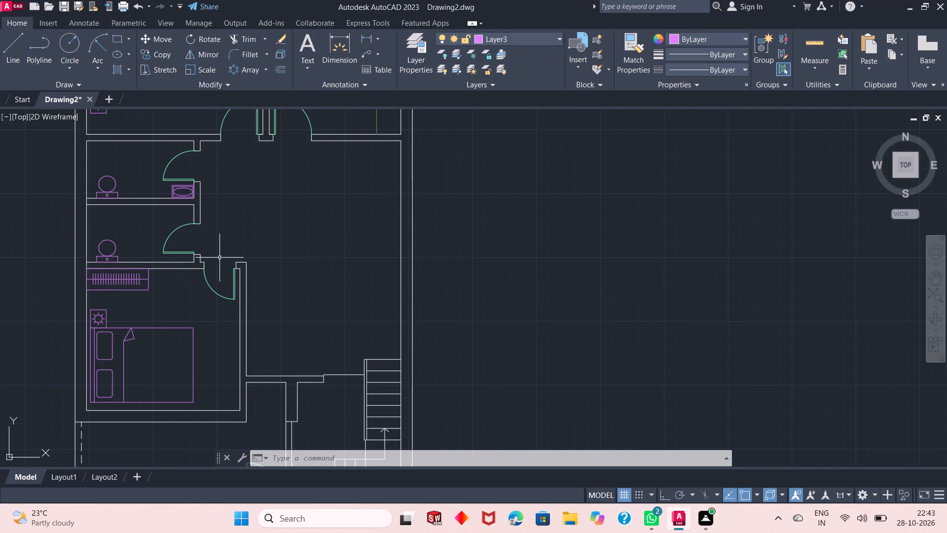
pyautogui.click(522, 43)
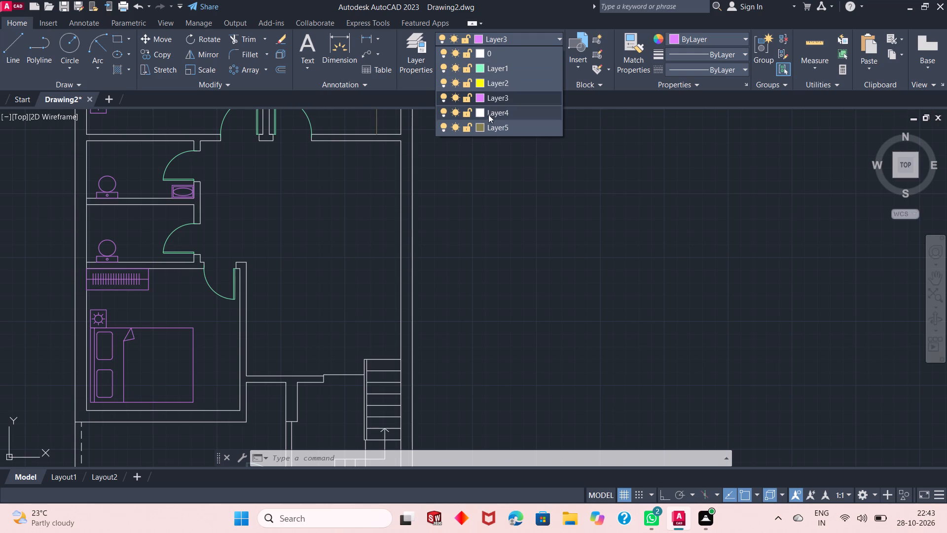
pyautogui.click(496, 130)
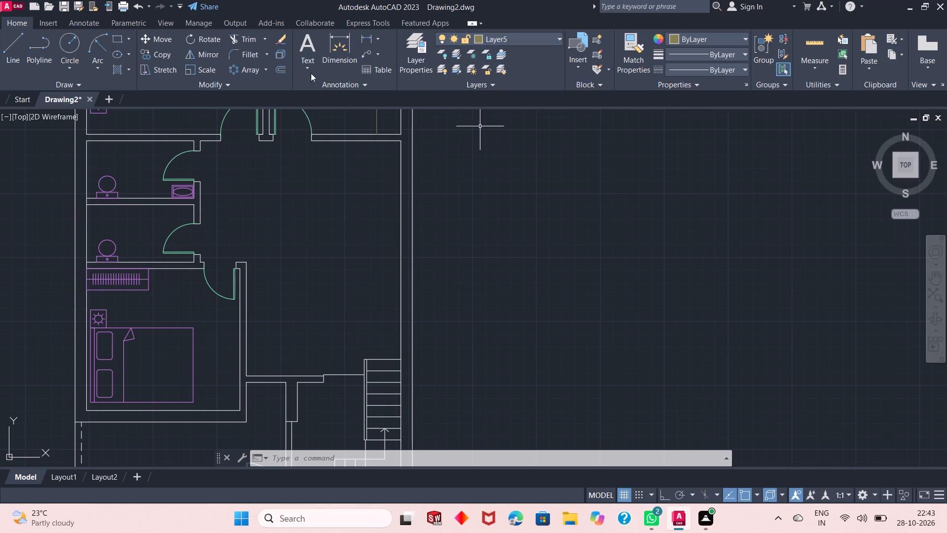
# Draw a horizontal rectangular table in the open hall, to the right of the two bathrooms.
pyautogui.click(117, 41)
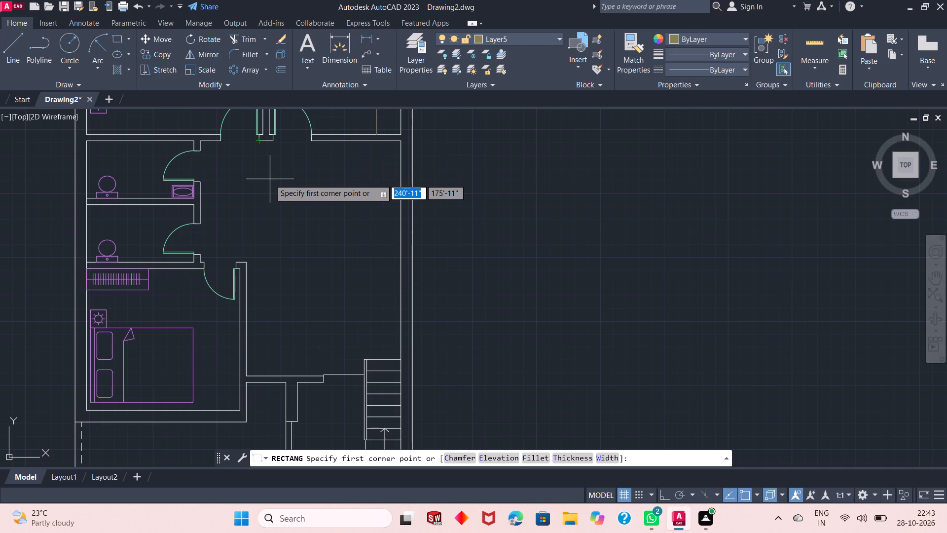
pyautogui.moveTo(277, 174); pyautogui.dragTo(338, 197)
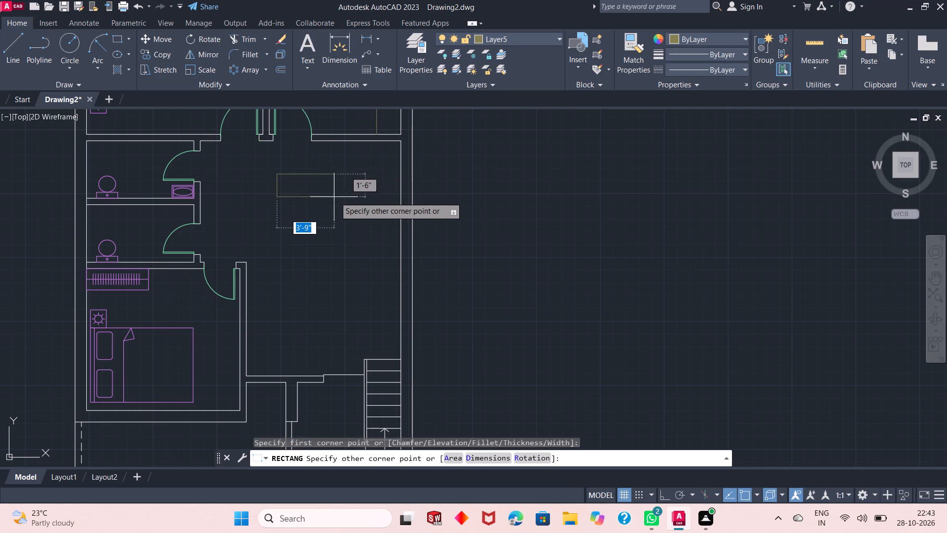
pyautogui.moveTo(338, 197); pyautogui.dragTo(361, 215)
pyautogui.click(361, 215)
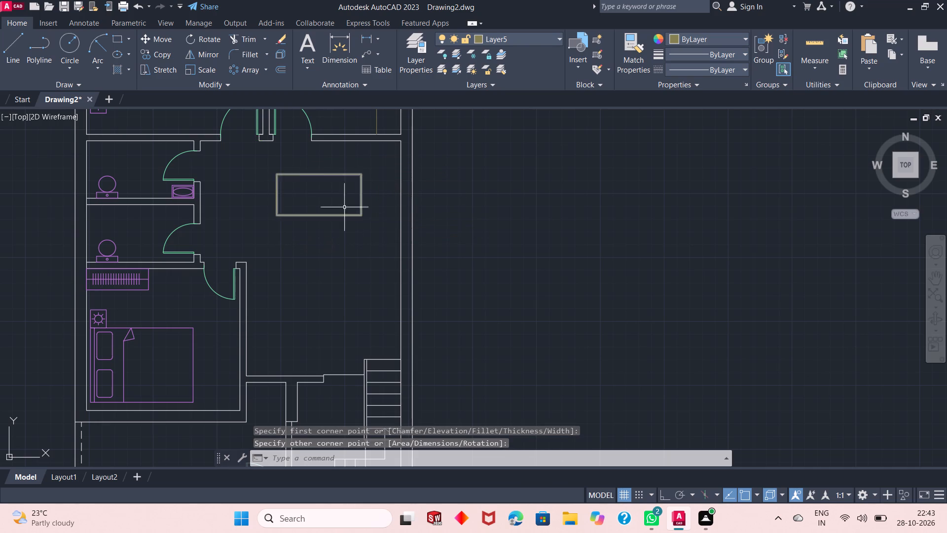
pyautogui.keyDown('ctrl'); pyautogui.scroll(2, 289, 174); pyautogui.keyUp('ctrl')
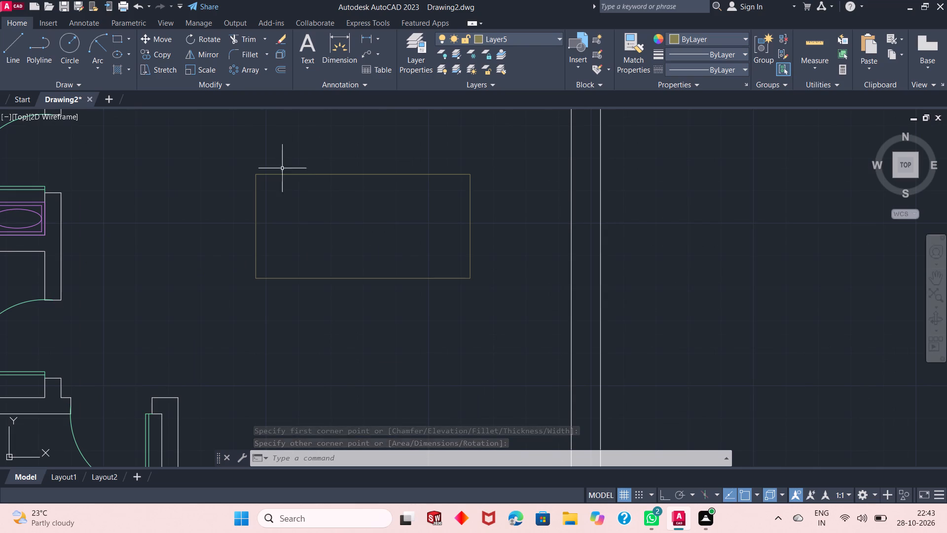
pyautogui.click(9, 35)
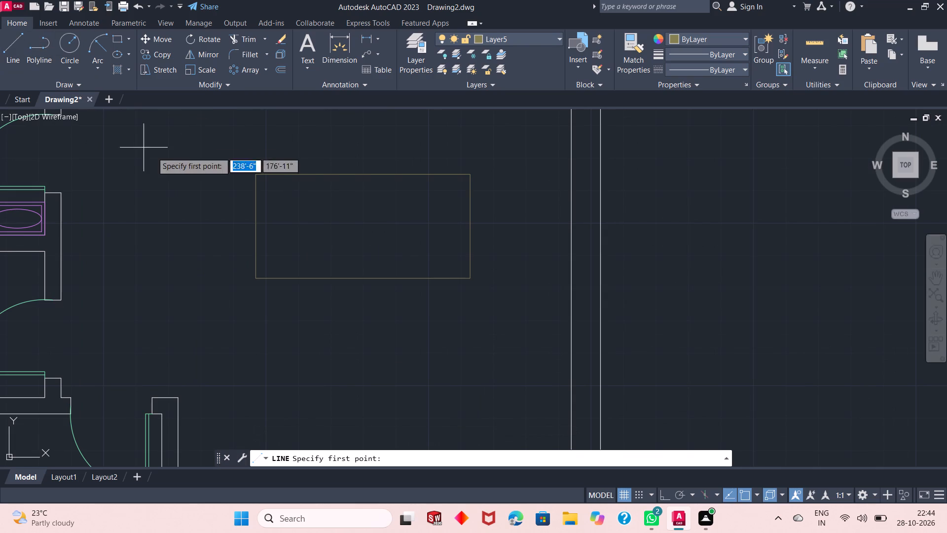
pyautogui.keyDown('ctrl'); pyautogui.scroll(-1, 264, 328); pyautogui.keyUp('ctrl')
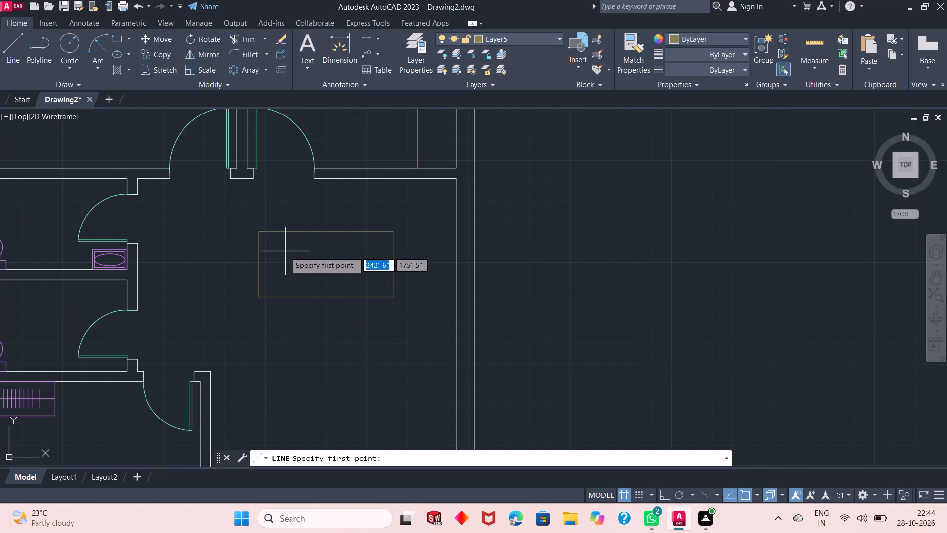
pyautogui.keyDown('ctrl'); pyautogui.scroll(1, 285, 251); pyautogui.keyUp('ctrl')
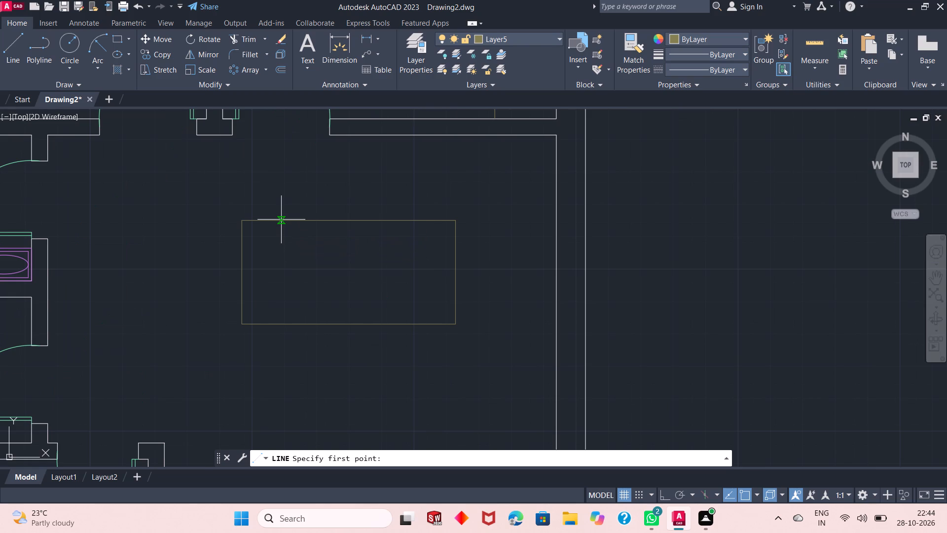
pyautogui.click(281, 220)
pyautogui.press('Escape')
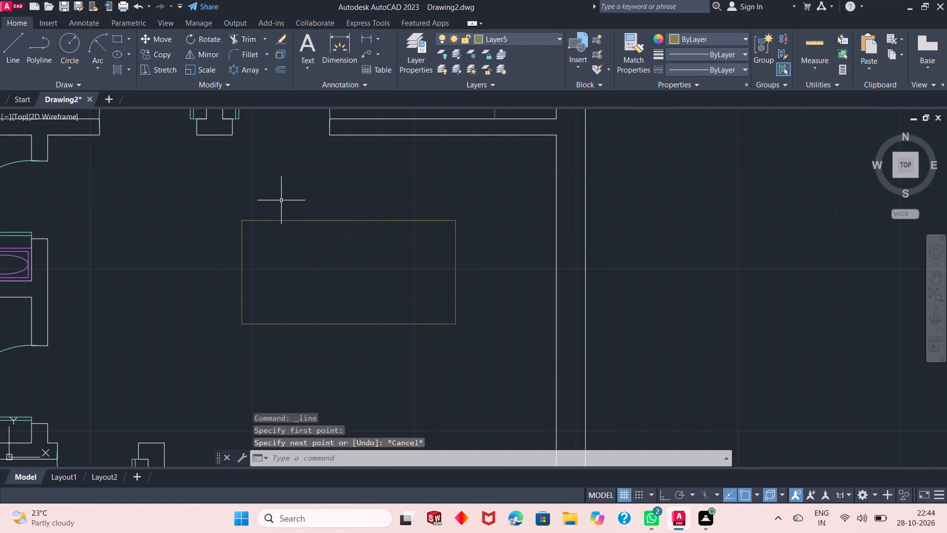
# Draw a three-sided chair outline 1' deep and 1'3" wide with orthogonal lines, on the table's upper edge near its left end.
pyautogui.write('l')
pyautogui.press('space')
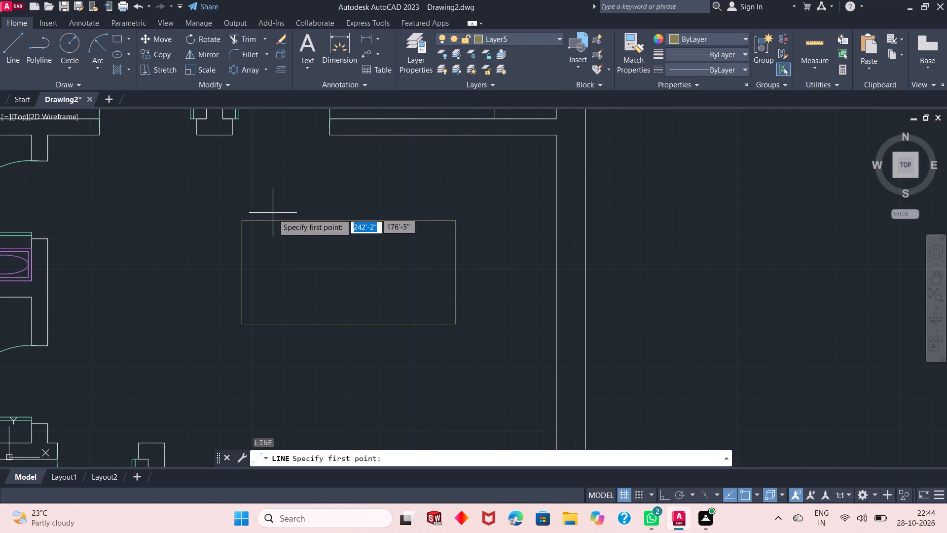
pyautogui.click(271, 220)
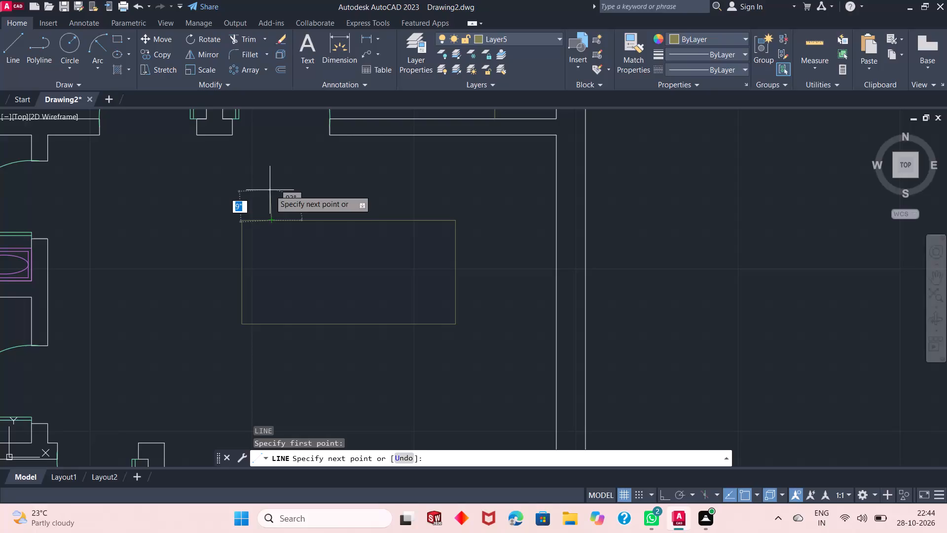
pyautogui.press('F8')
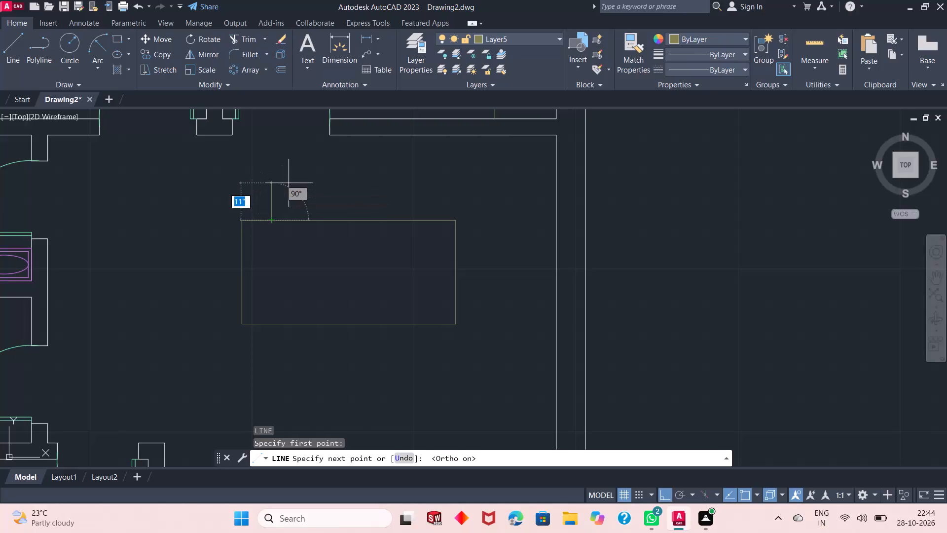
pyautogui.write("1'")
pyautogui.press('Return')
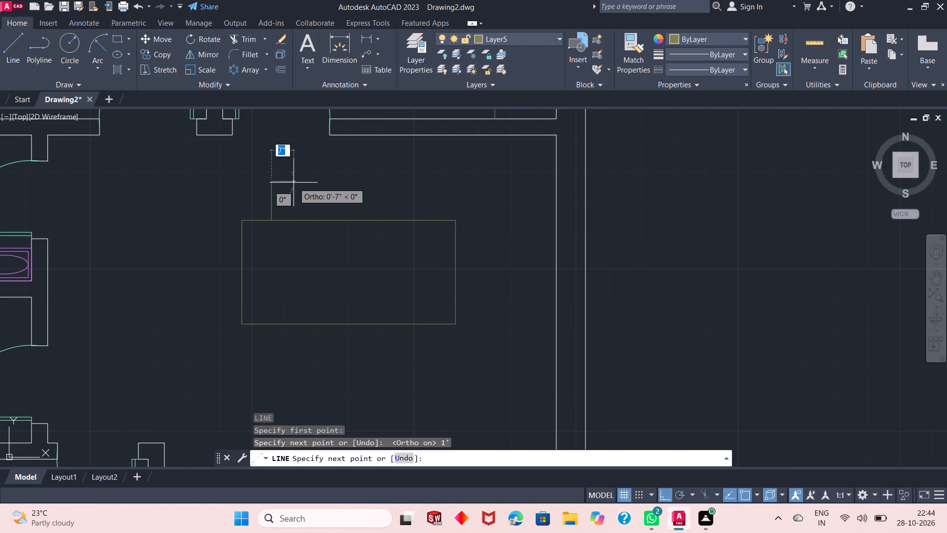
pyautogui.write('1\'3"')
pyautogui.press('Return')
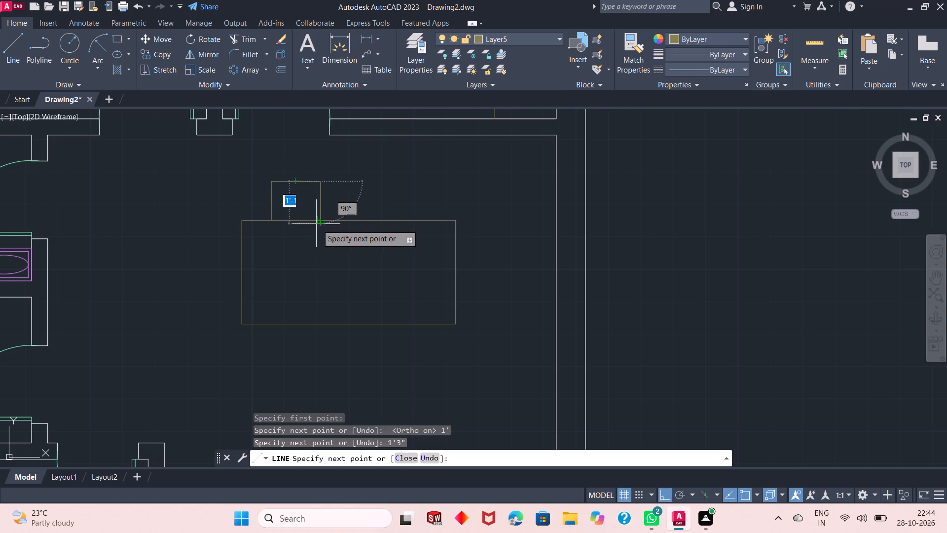
pyautogui.click(318, 219)
pyautogui.press('space')
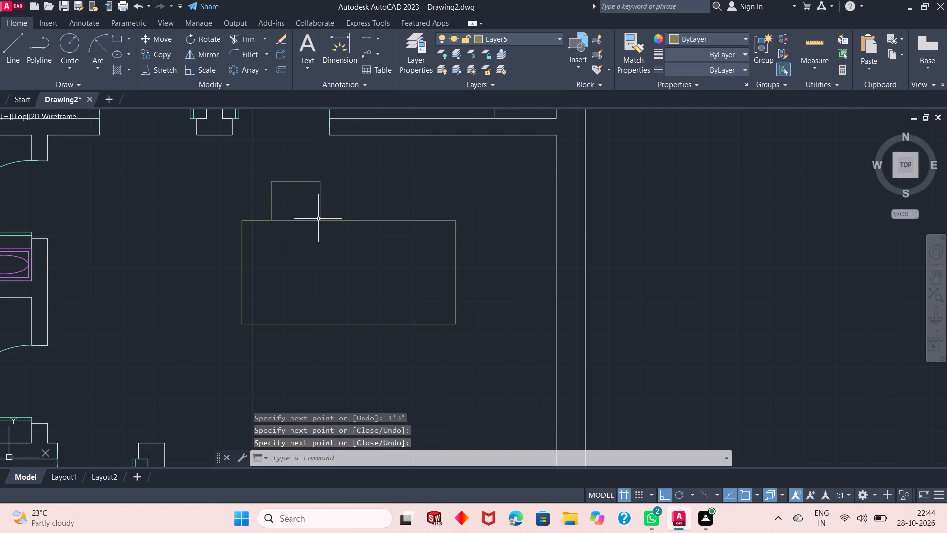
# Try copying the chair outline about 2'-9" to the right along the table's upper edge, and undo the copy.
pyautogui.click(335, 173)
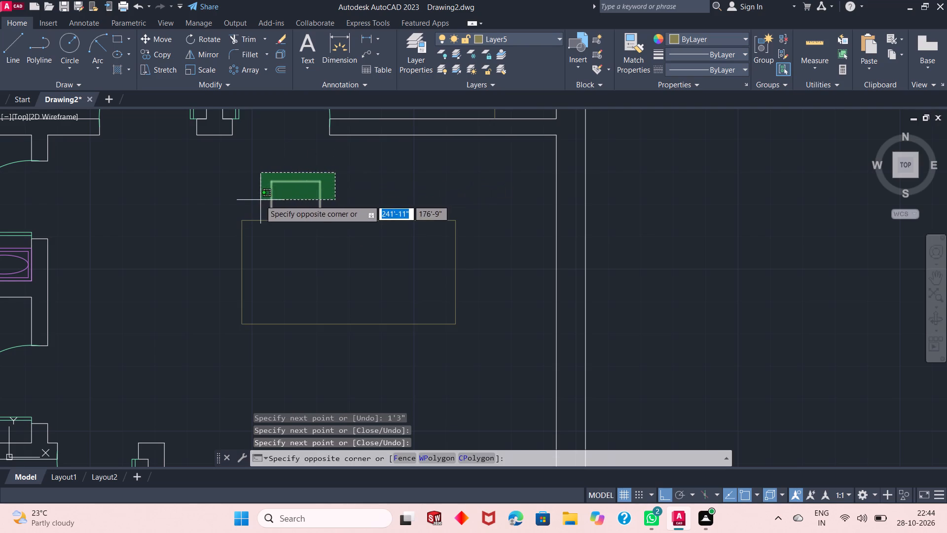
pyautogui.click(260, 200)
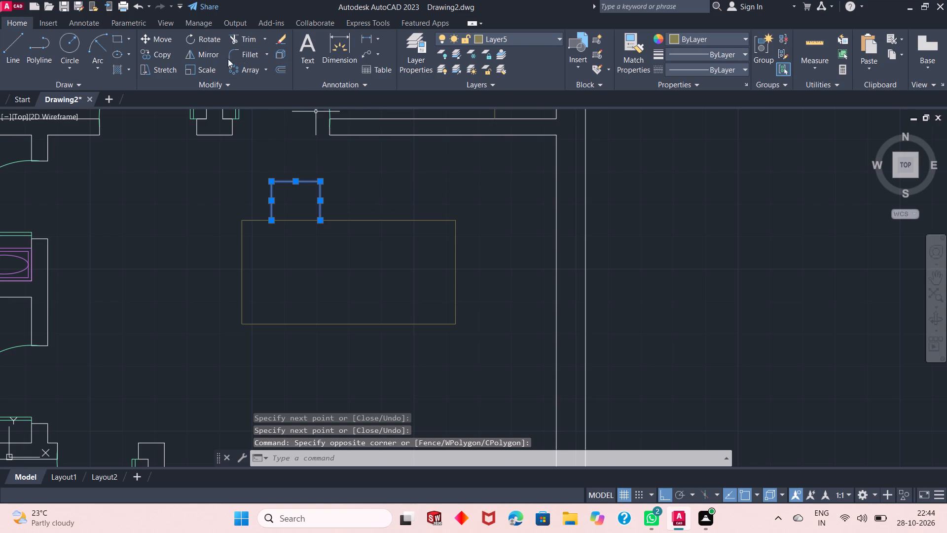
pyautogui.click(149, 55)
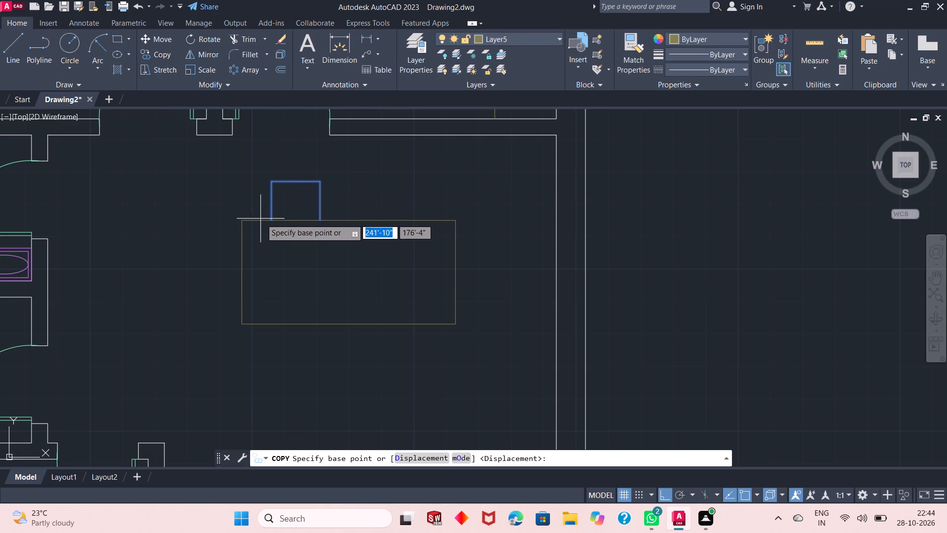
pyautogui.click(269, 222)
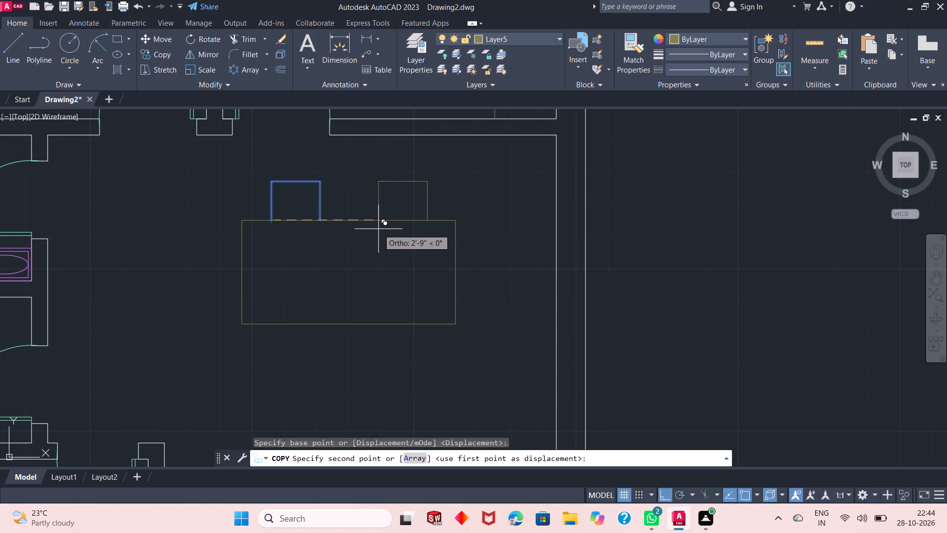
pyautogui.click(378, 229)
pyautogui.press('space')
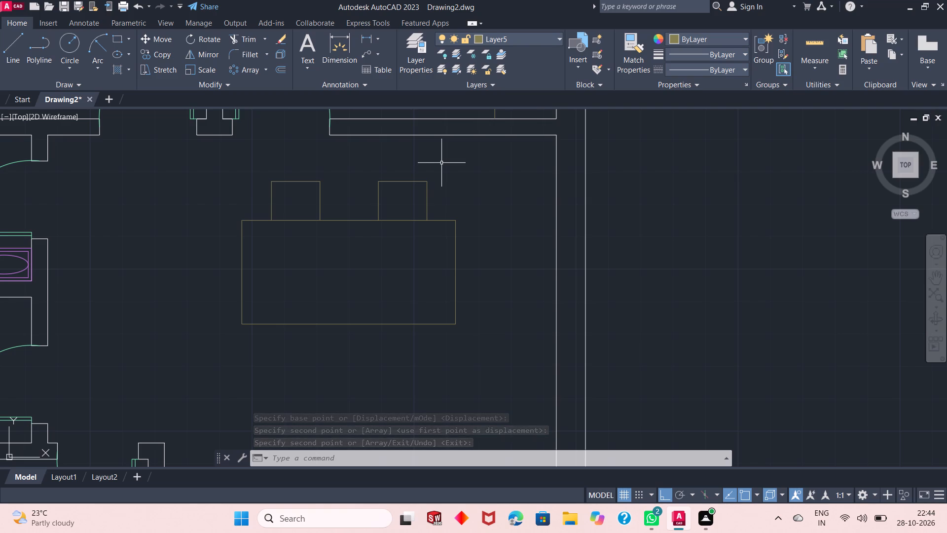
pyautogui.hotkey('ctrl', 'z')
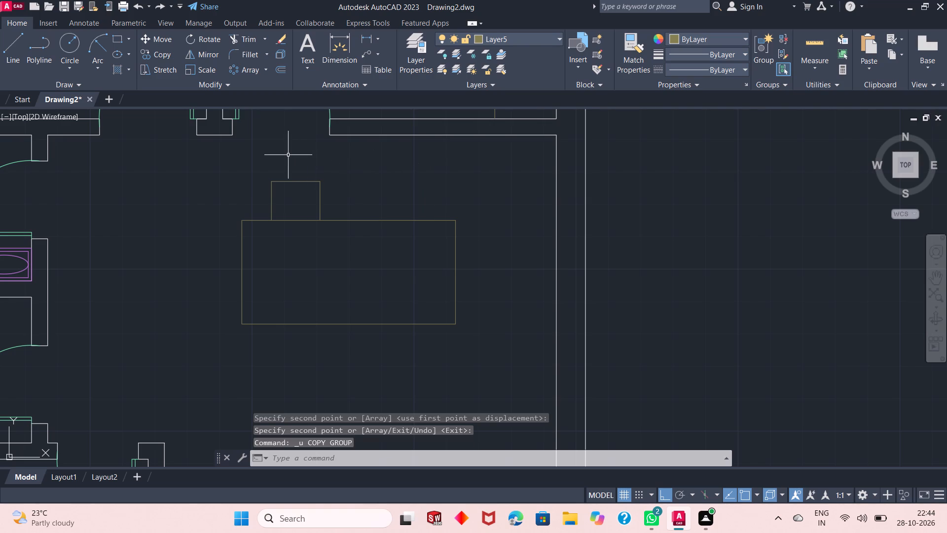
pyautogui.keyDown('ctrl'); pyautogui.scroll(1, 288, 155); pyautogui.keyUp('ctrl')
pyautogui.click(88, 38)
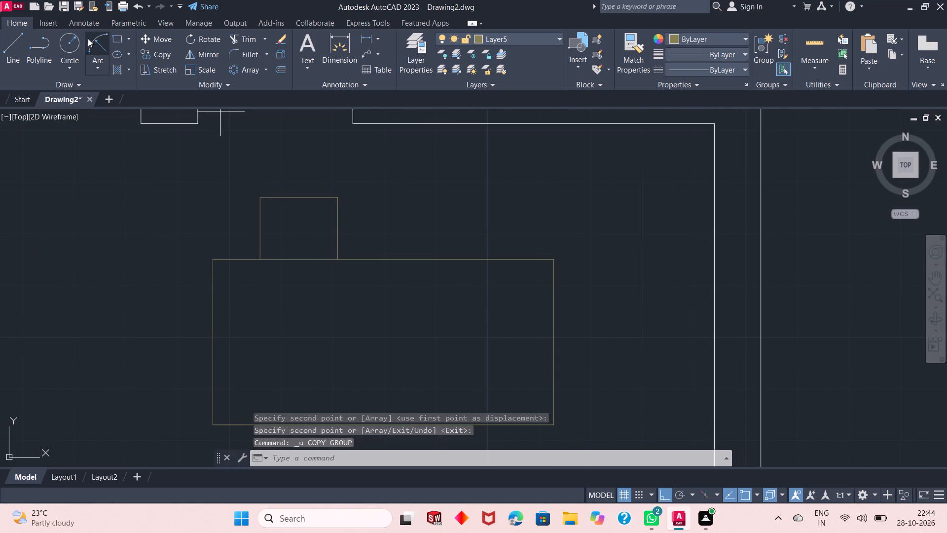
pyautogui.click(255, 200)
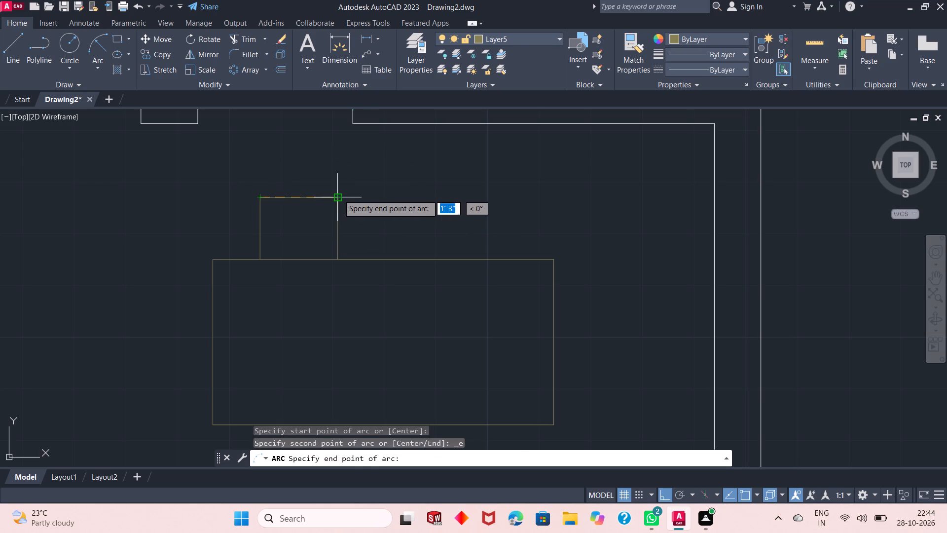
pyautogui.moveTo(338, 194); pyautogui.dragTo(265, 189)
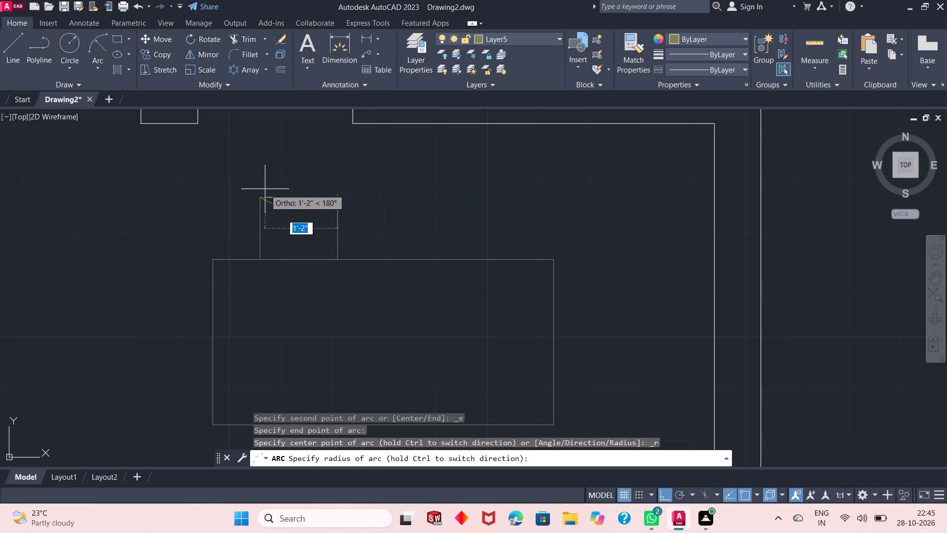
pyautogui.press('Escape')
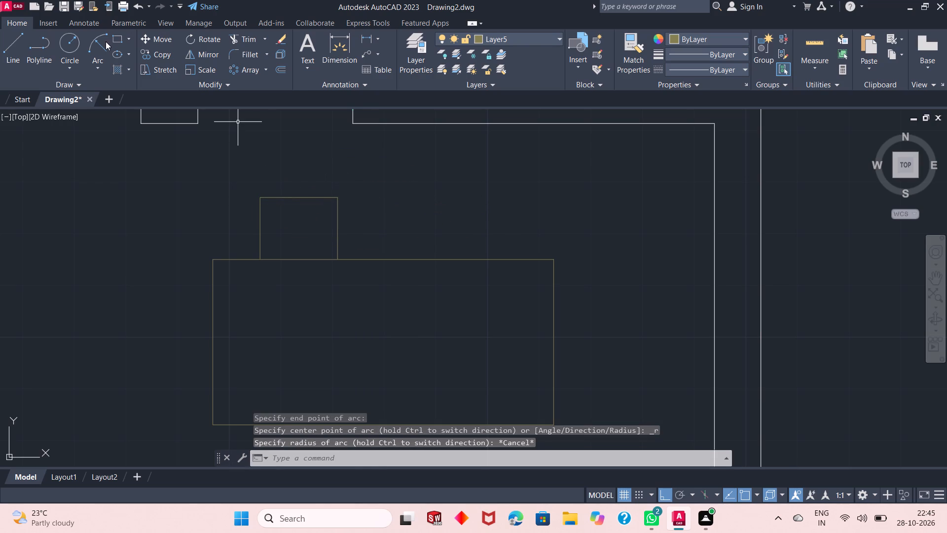
# Draw a backrest arc of about 2'-2" radius from the chair's upper-right corner to its upper-left corner.
pyautogui.click(102, 43)
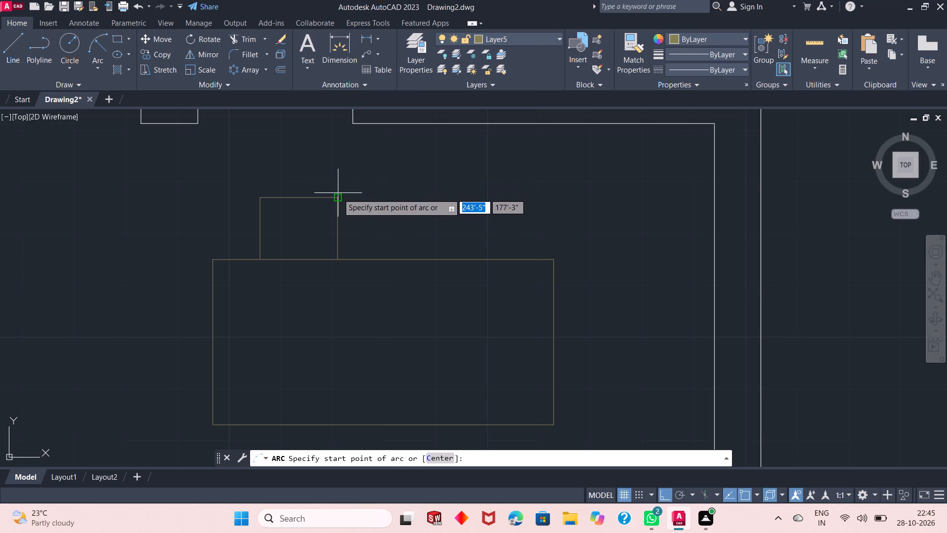
pyautogui.click(337, 195)
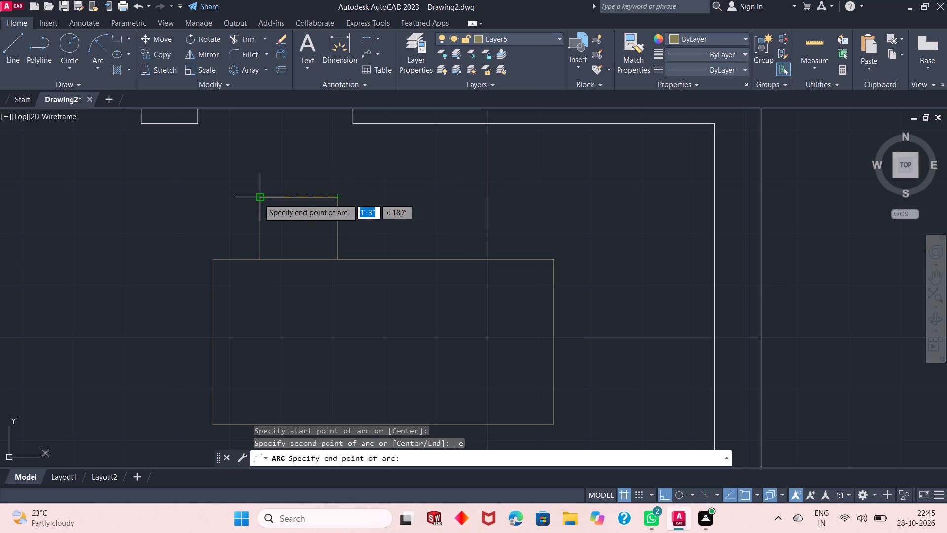
pyautogui.moveTo(258, 198); pyautogui.dragTo(343, 174)
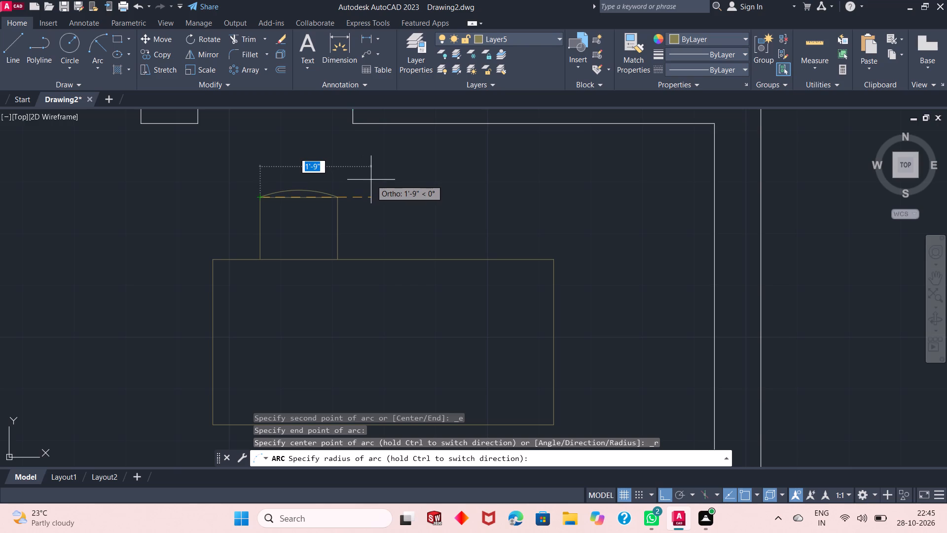
pyautogui.click(400, 180)
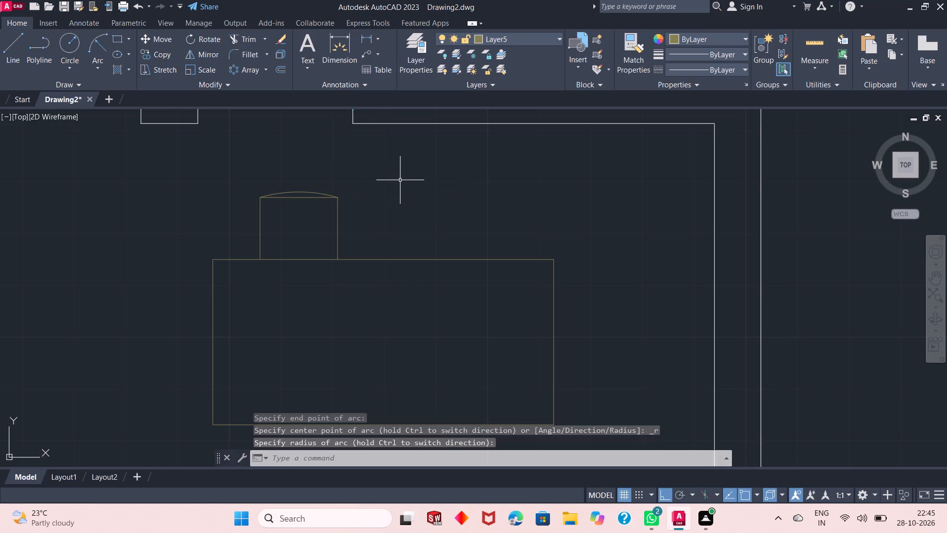
# Move the chair with its backrest arc about 2'-9" to the right along the table's upper edge.
pyautogui.click(359, 181)
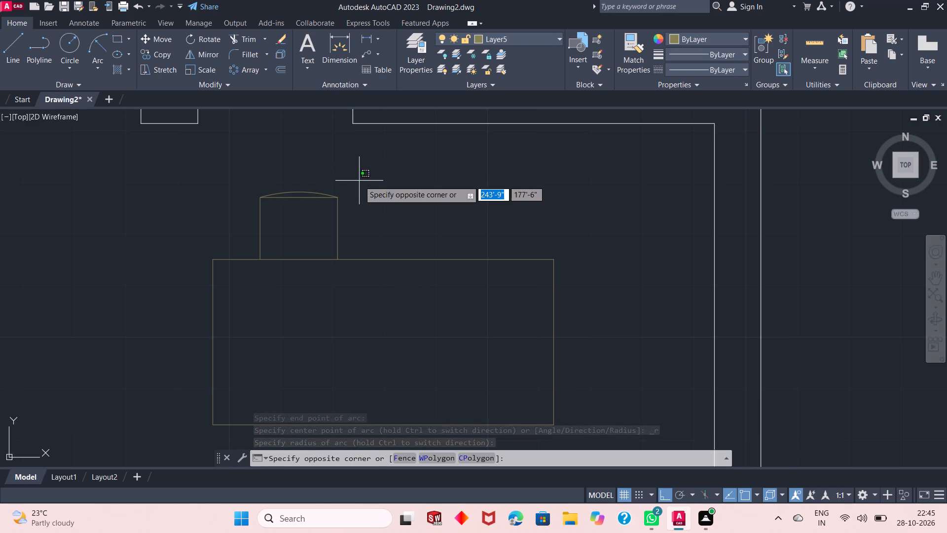
pyautogui.click(227, 225)
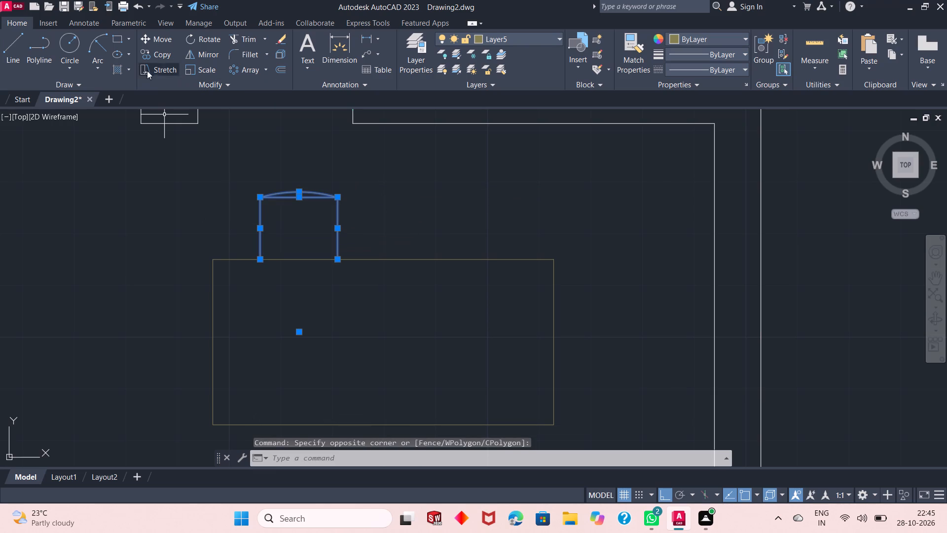
pyautogui.click(156, 37)
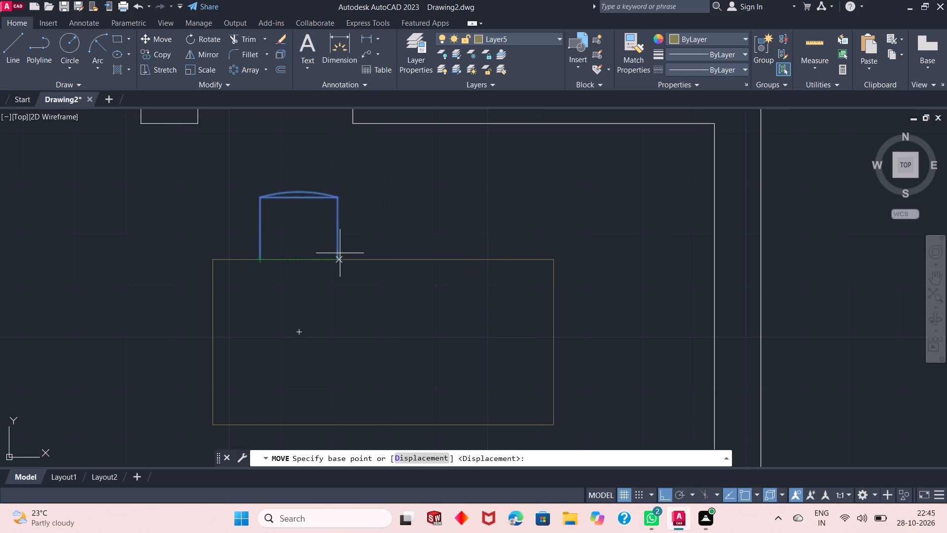
pyautogui.moveTo(340, 261); pyautogui.dragTo(507, 280)
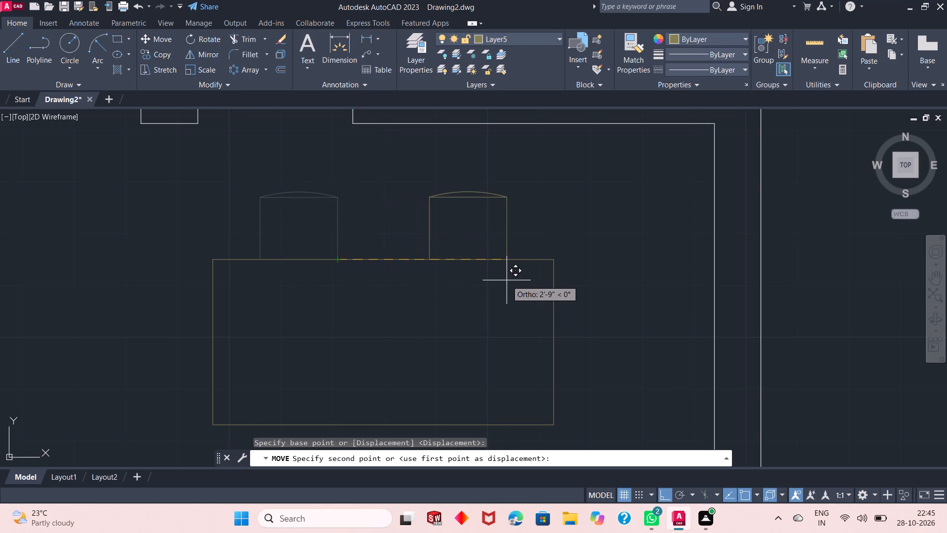
pyautogui.moveTo(507, 280); pyautogui.dragTo(505, 282)
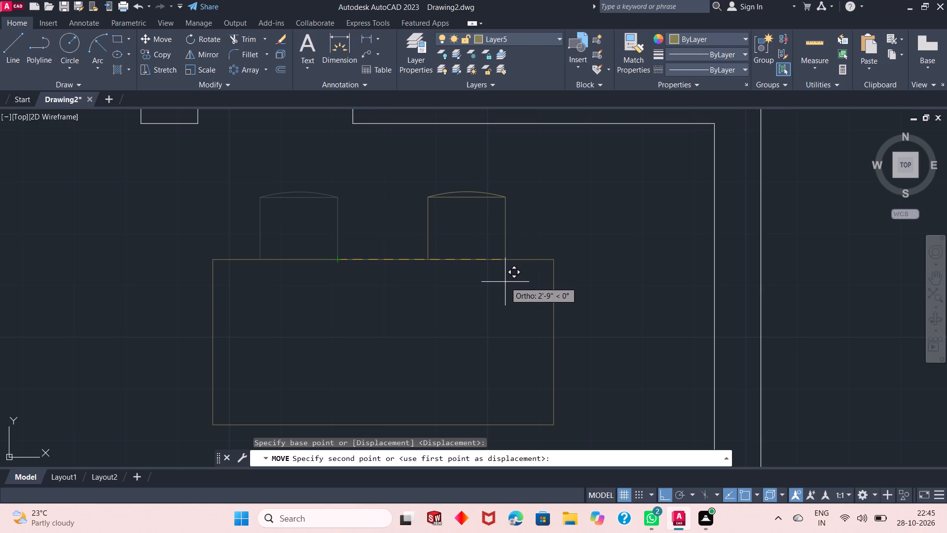
pyautogui.moveTo(505, 282); pyautogui.dragTo(505, 280)
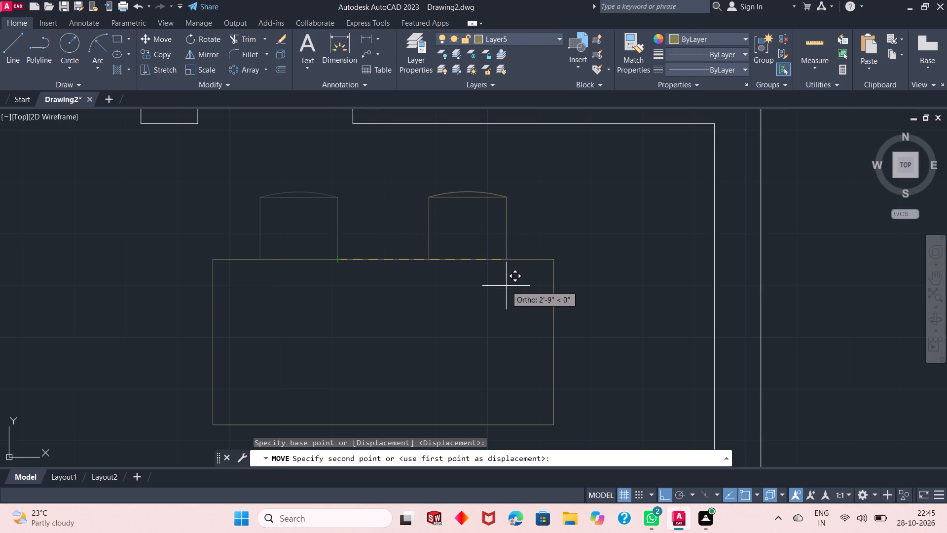
pyautogui.click(506, 286)
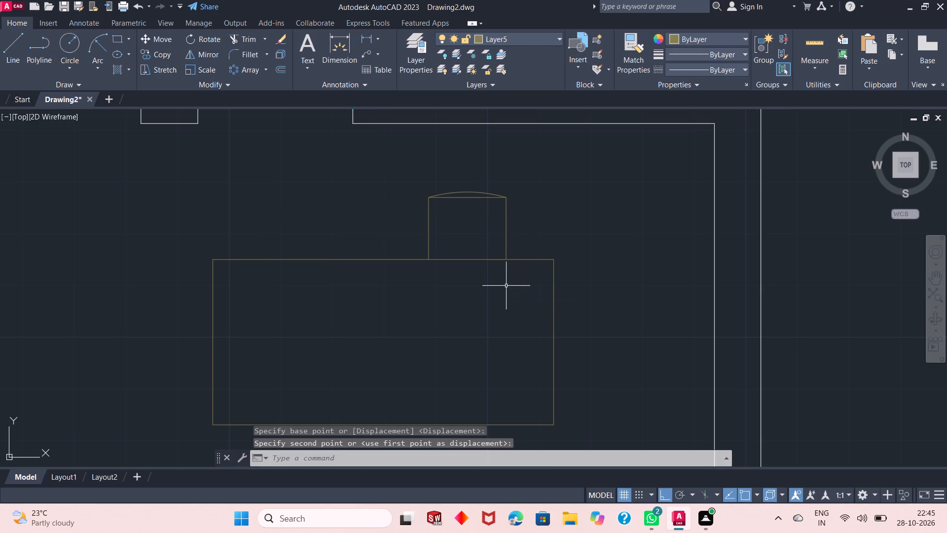
# Undo the chair's move and instead copy the chair with its backrest about 2'-8" to the right along the table's upper edge.
pyautogui.hotkey('ctrl', 'z')
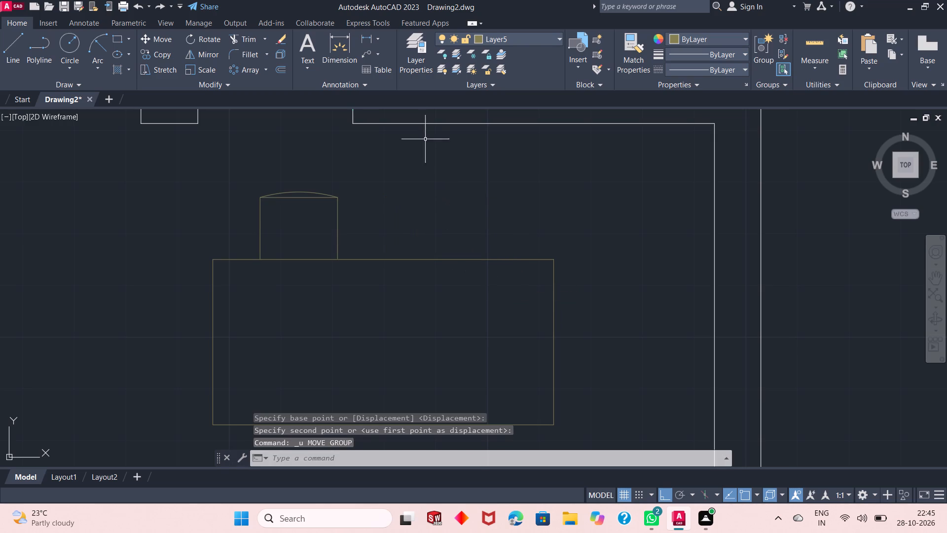
pyautogui.click(391, 162)
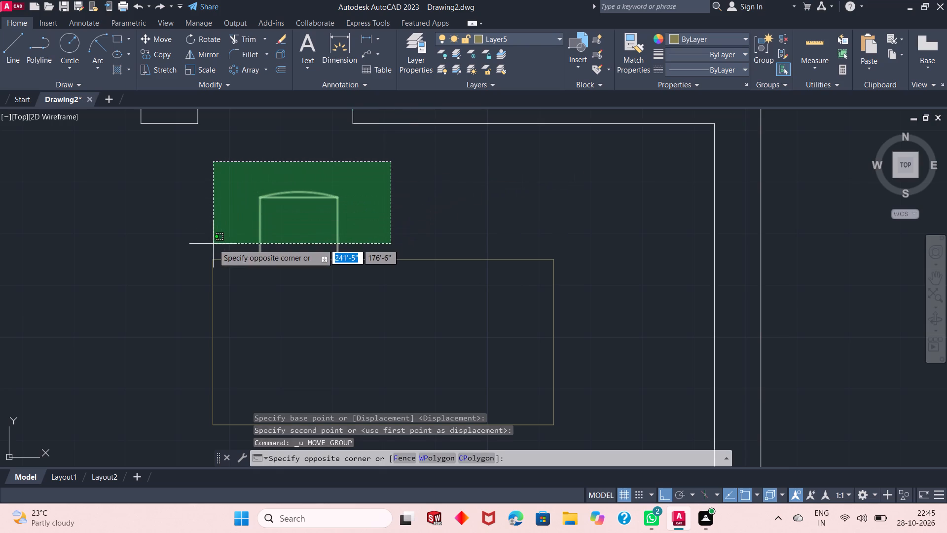
pyautogui.click(213, 244)
pyautogui.click(155, 56)
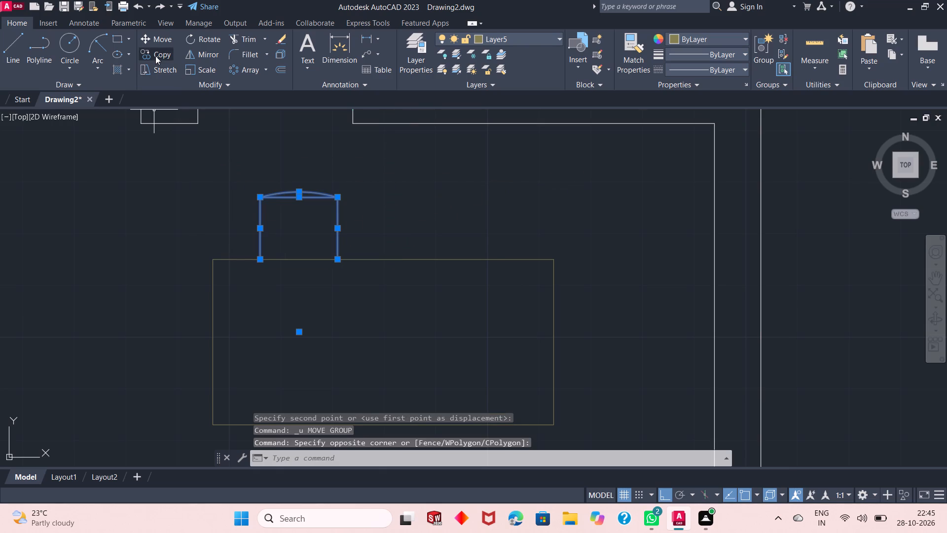
pyautogui.click(338, 262)
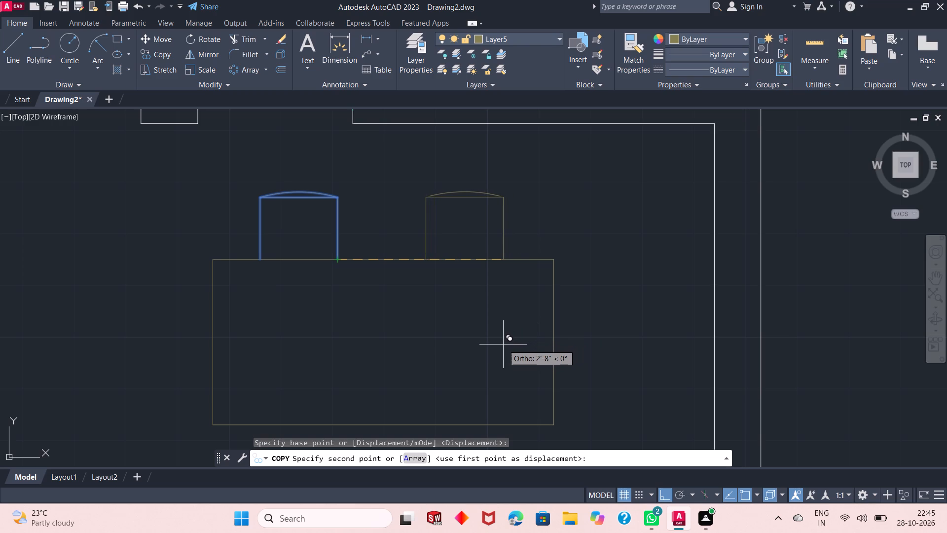
pyautogui.click(505, 343)
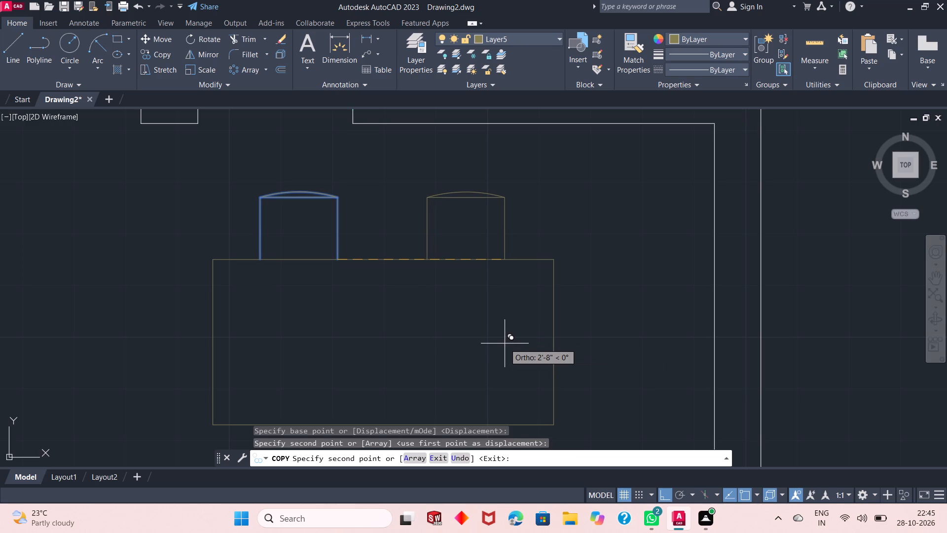
pyautogui.press('Return')
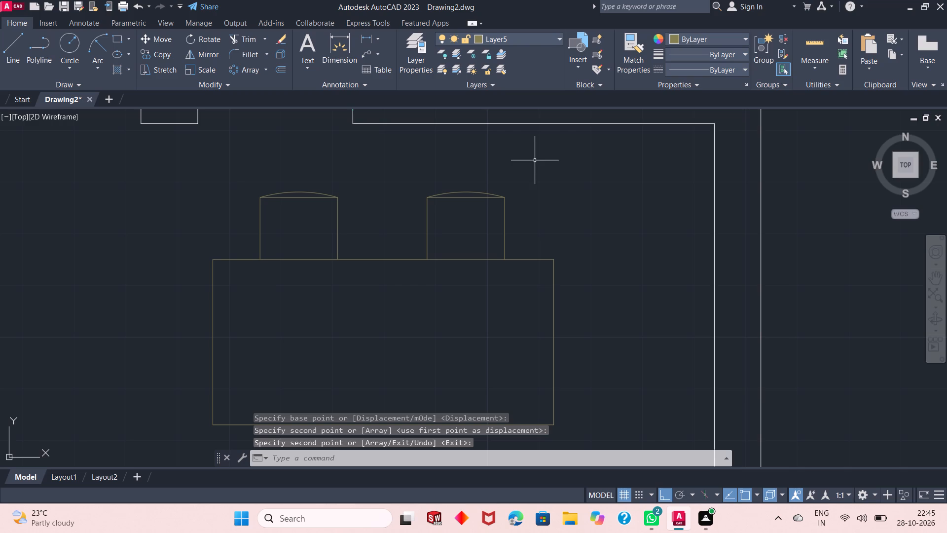
# Mirror both upper chairs across the table's horizontal centerline to its lower edge, keeping the originals.
pyautogui.click(535, 170)
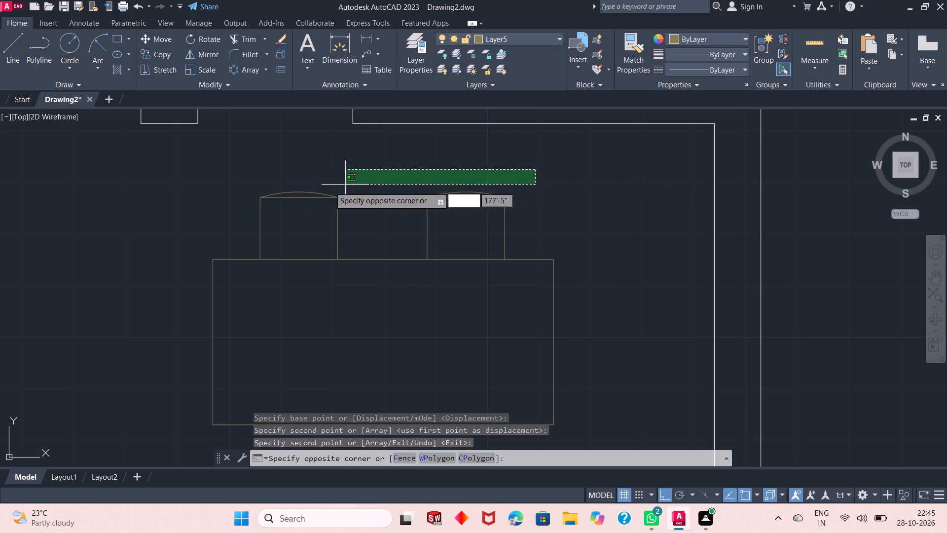
pyautogui.click(232, 228)
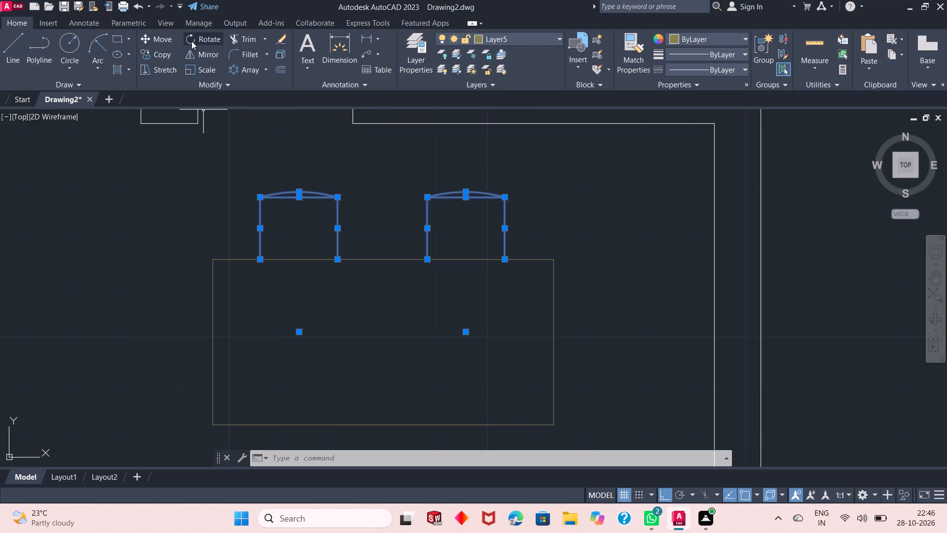
pyautogui.click(203, 53)
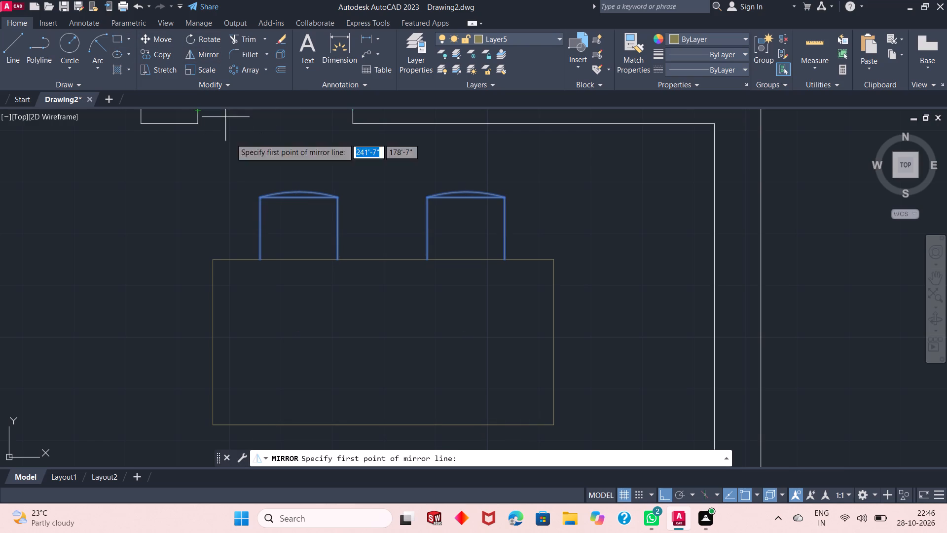
pyautogui.click(210, 342)
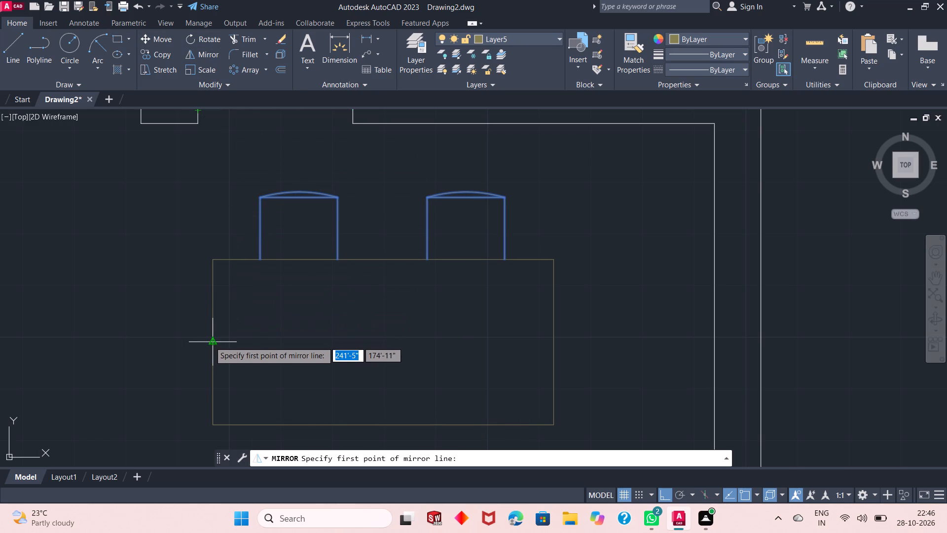
pyautogui.click(554, 341)
pyautogui.press('Return')
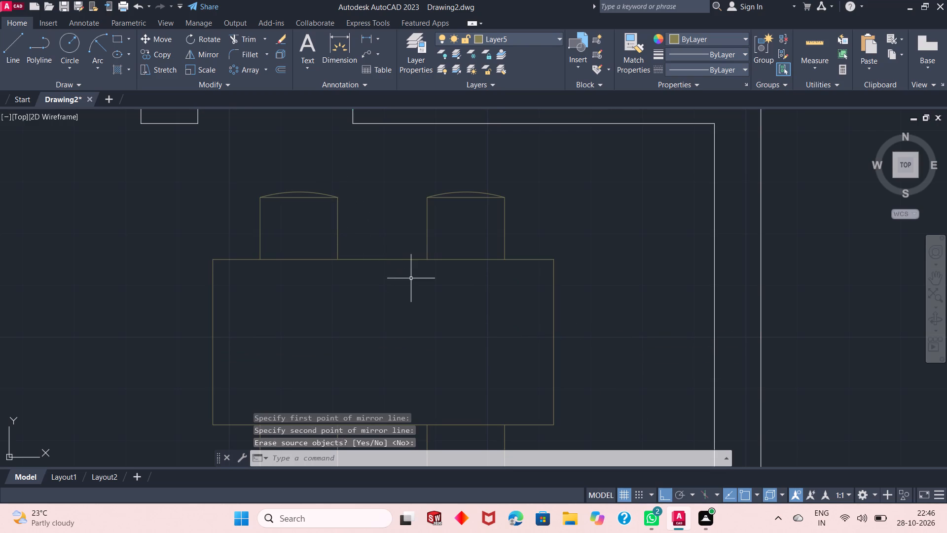
# Copy the upper-left chair beyond the table's left end twice: about 3'-8" straight left, and with ortho off, about 4'-0" at 203°.
pyautogui.keyDown('ctrl'); pyautogui.scroll(-2, 414, 284); pyautogui.keyUp('ctrl')
pyautogui.keyDown('ctrl'); pyautogui.scroll(1, 379, 281); pyautogui.keyUp('ctrl')
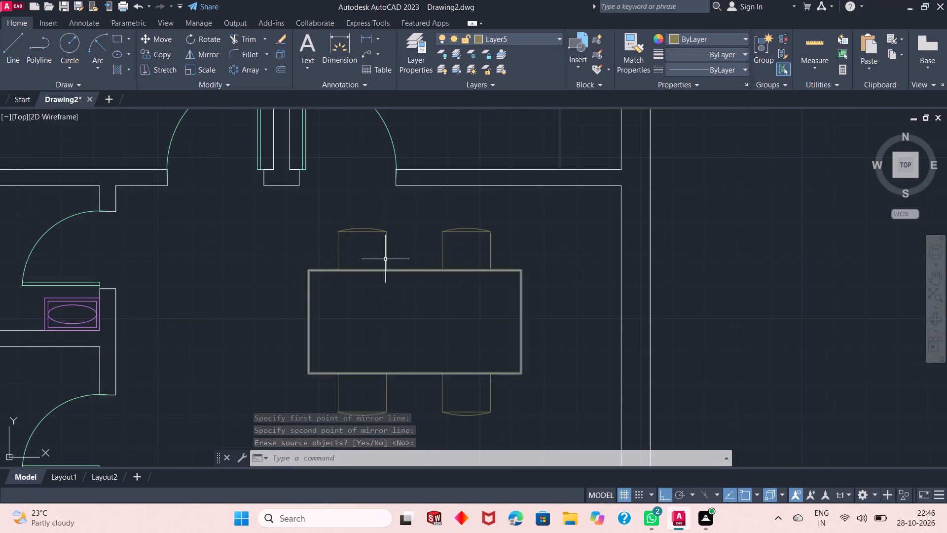
pyautogui.click(398, 218)
pyautogui.click(319, 258)
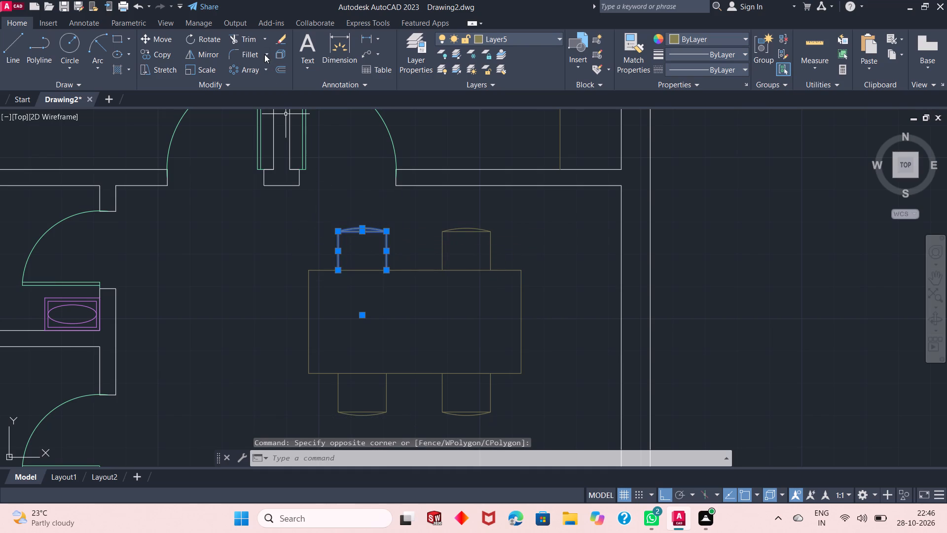
pyautogui.click(160, 54)
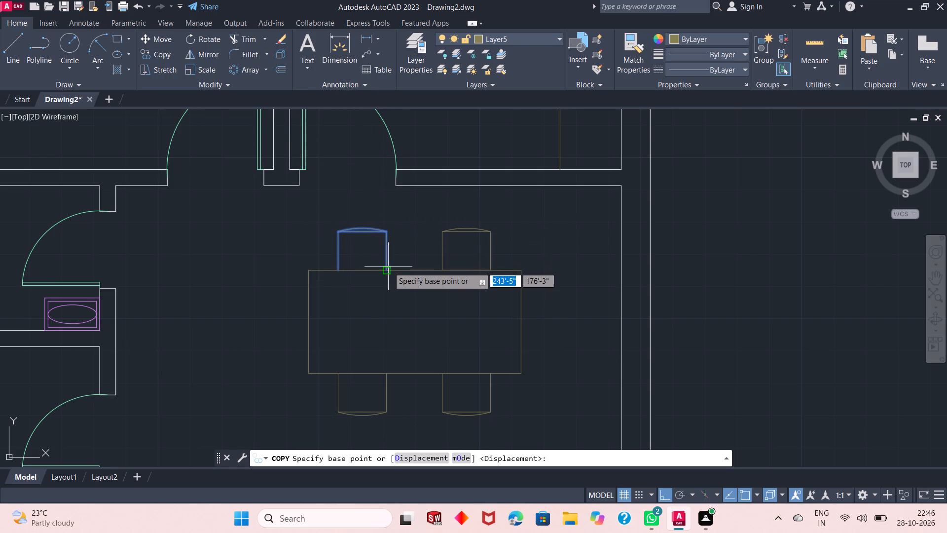
pyautogui.moveTo(388, 269); pyautogui.dragTo(244, 319)
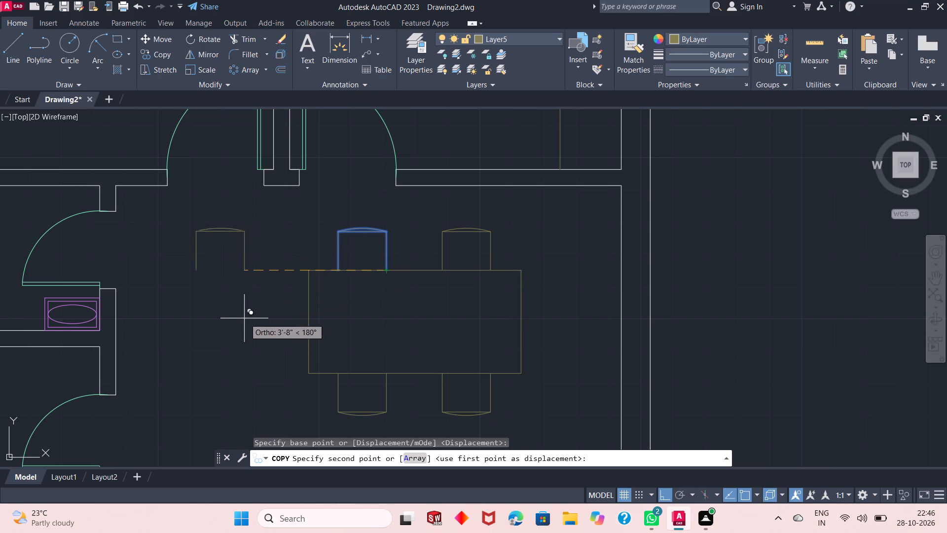
pyautogui.click(244, 319)
pyautogui.press('F8')
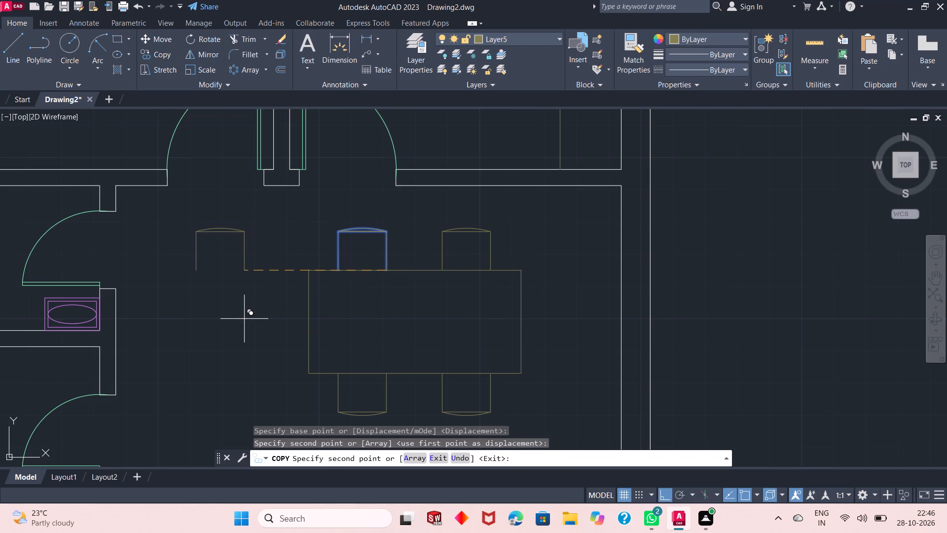
pyautogui.click(245, 331)
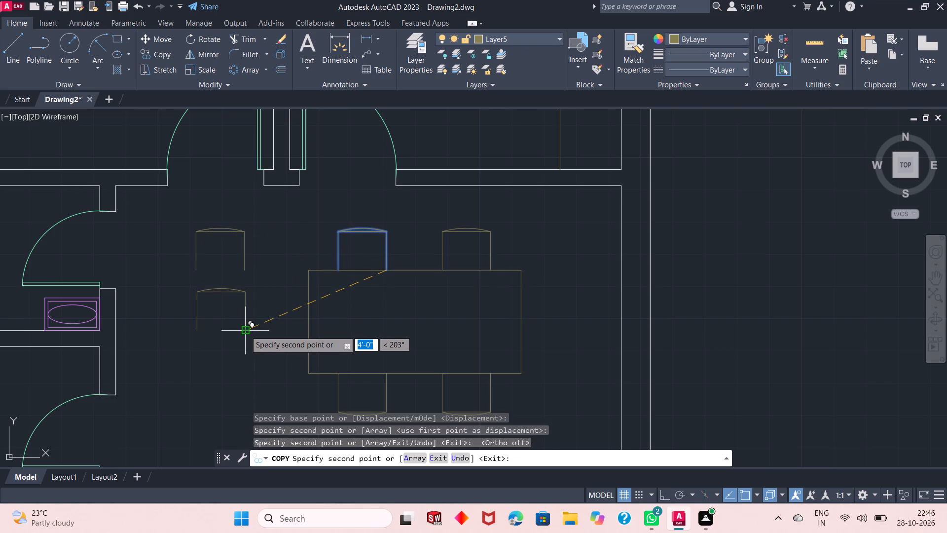
pyautogui.press('Return')
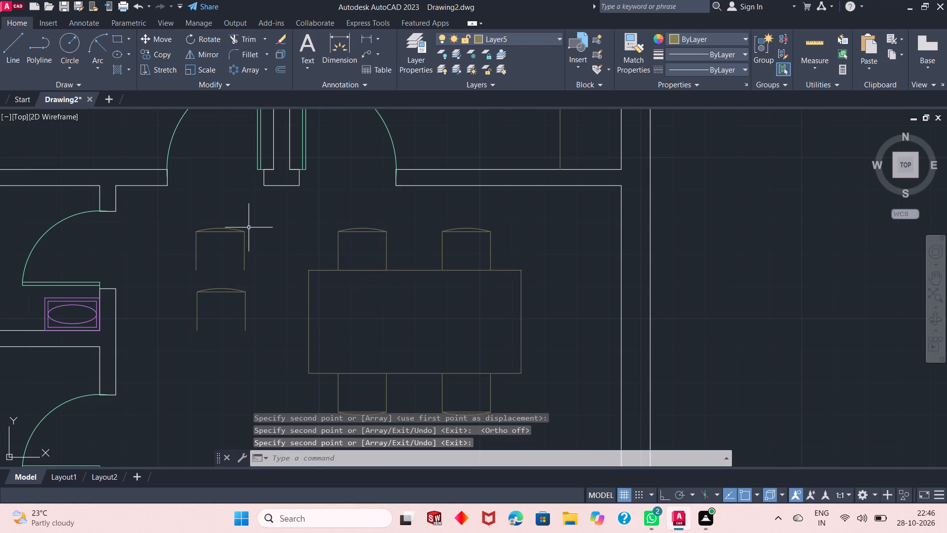
# Delete the upper of the two chair copies standing left of the table.
pyautogui.click(253, 227)
pyautogui.click(181, 250)
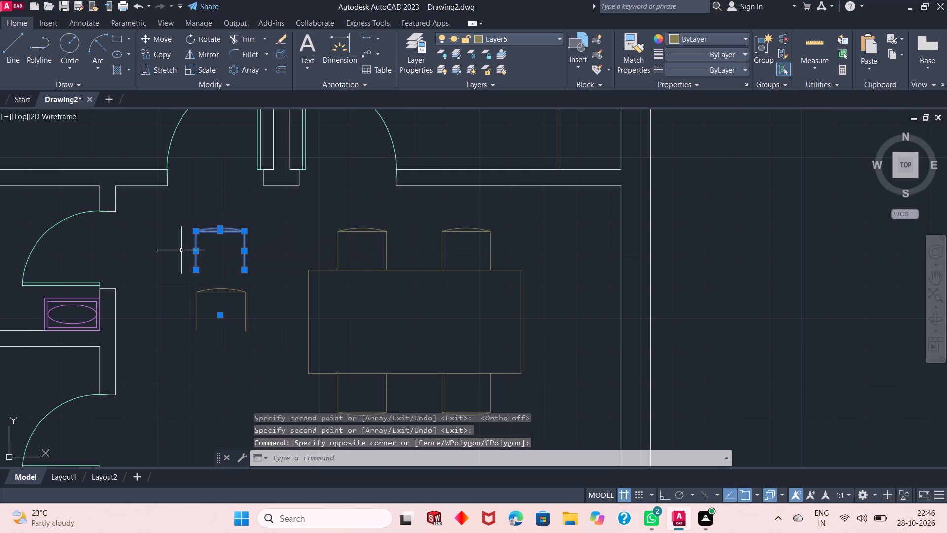
pyautogui.press('Delete')
# Rotate the remaining chair copy 90° counterclockwise about its lower-right corner, so its open side faces the table.
pyautogui.click(255, 279)
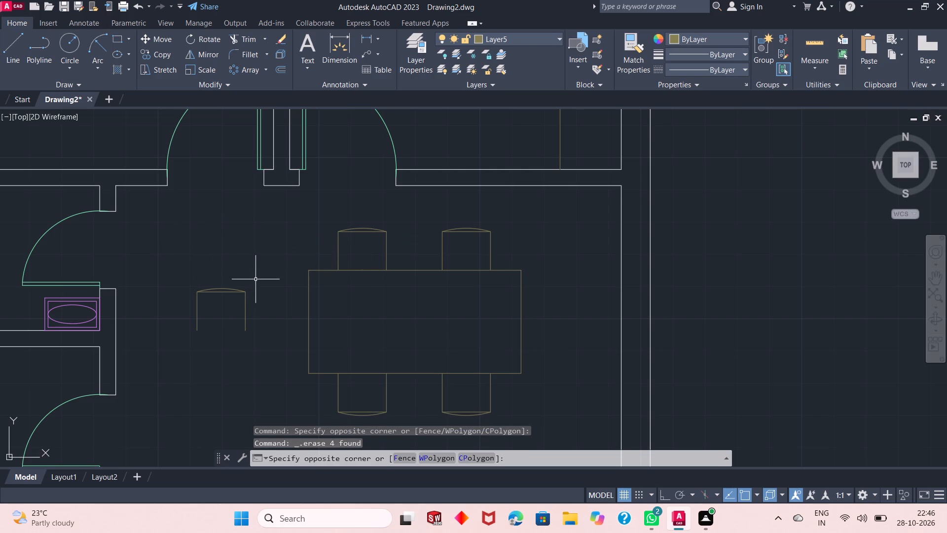
pyautogui.click(178, 357)
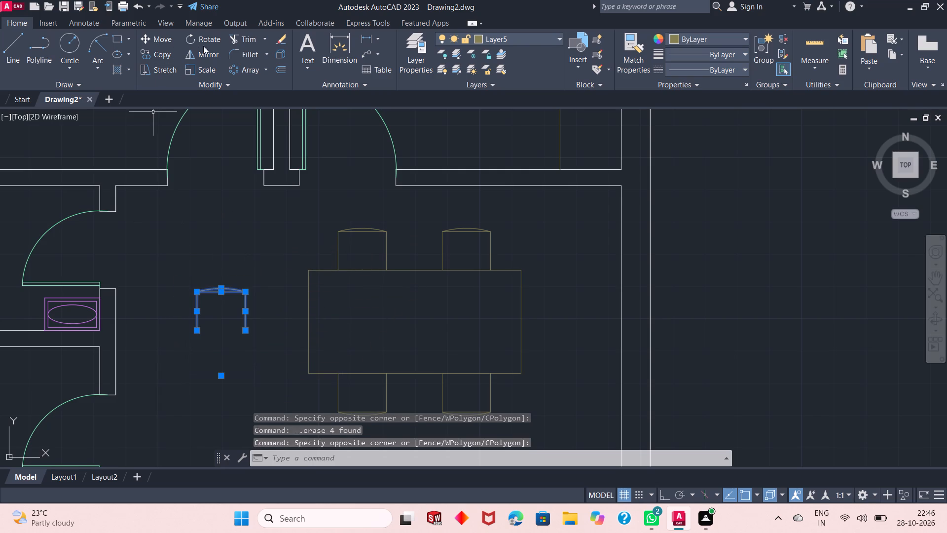
pyautogui.click(205, 41)
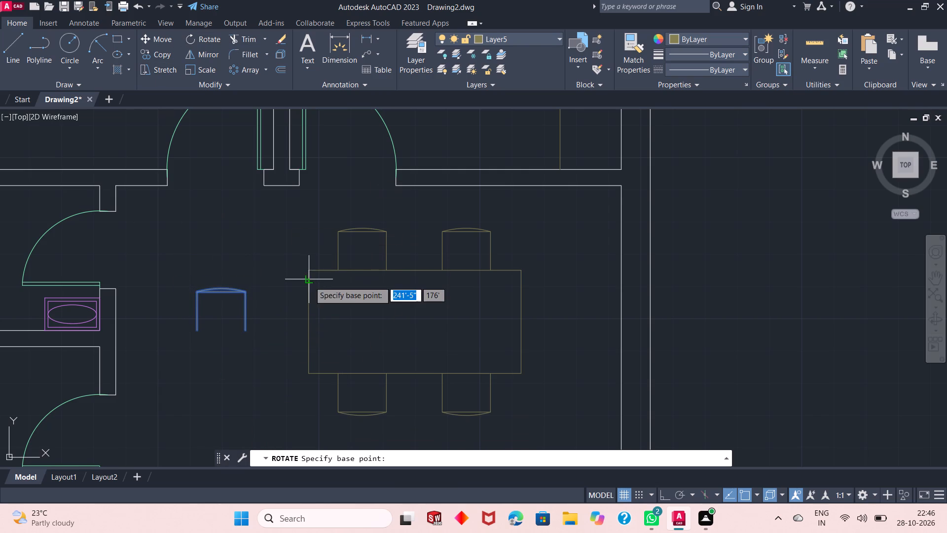
pyautogui.click(246, 329)
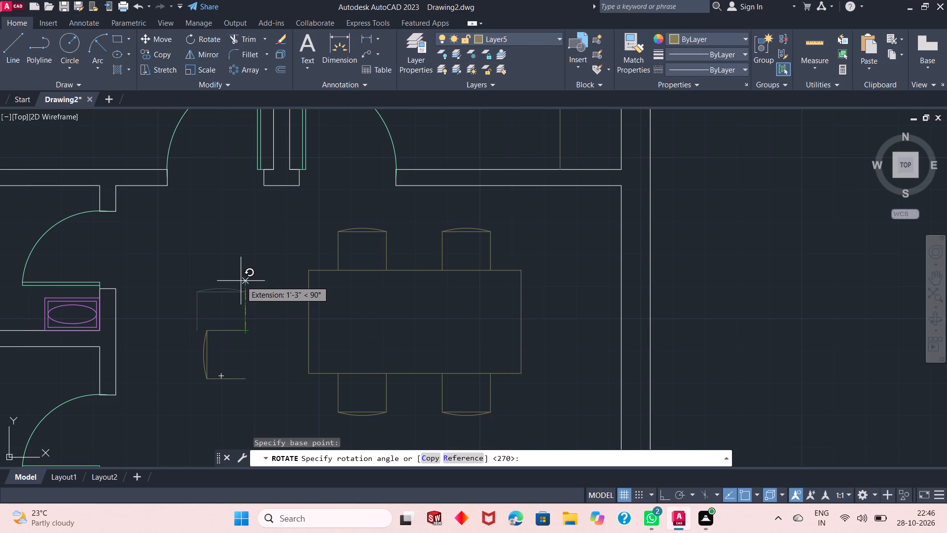
pyautogui.click(241, 281)
# Move the rotated chair by its upper-right corner onto the table's left edge, near the middle of that edge.
pyautogui.click(273, 306)
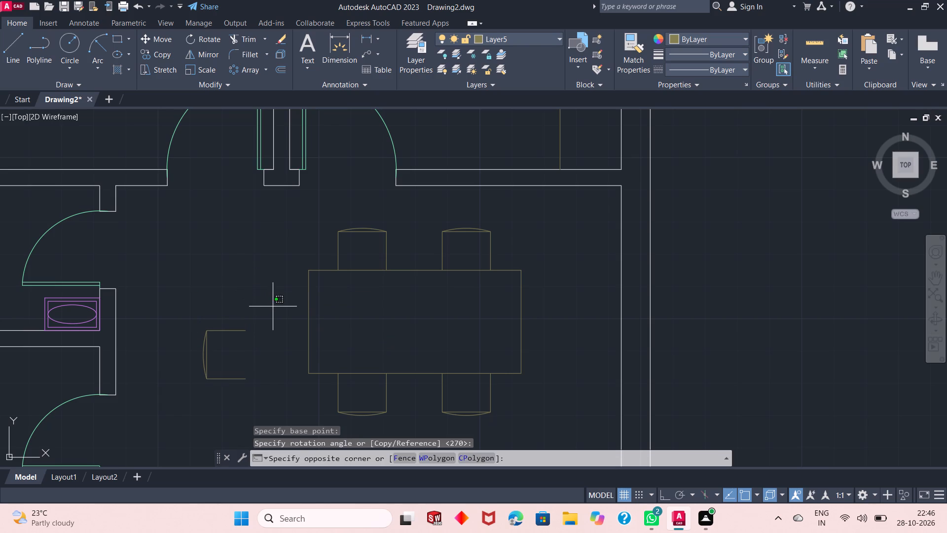
pyautogui.click(163, 394)
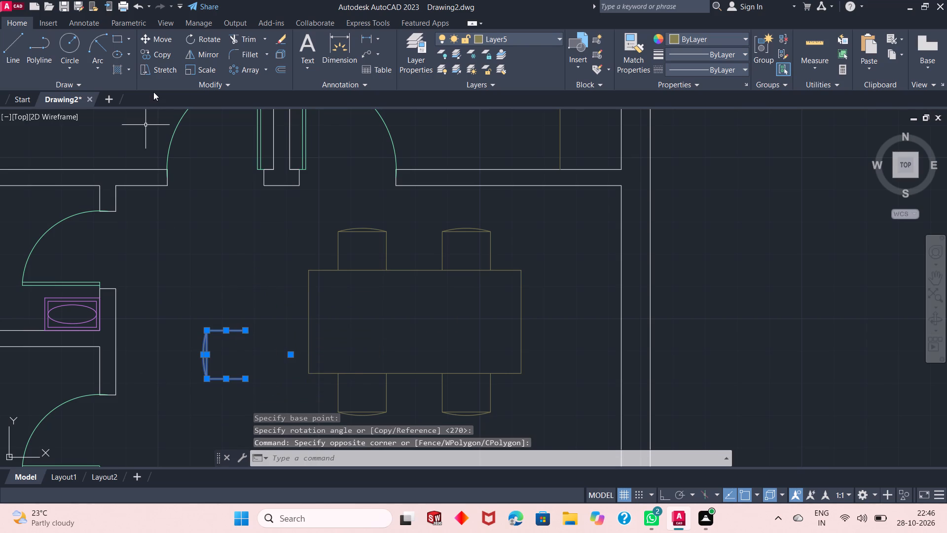
pyautogui.click(157, 44)
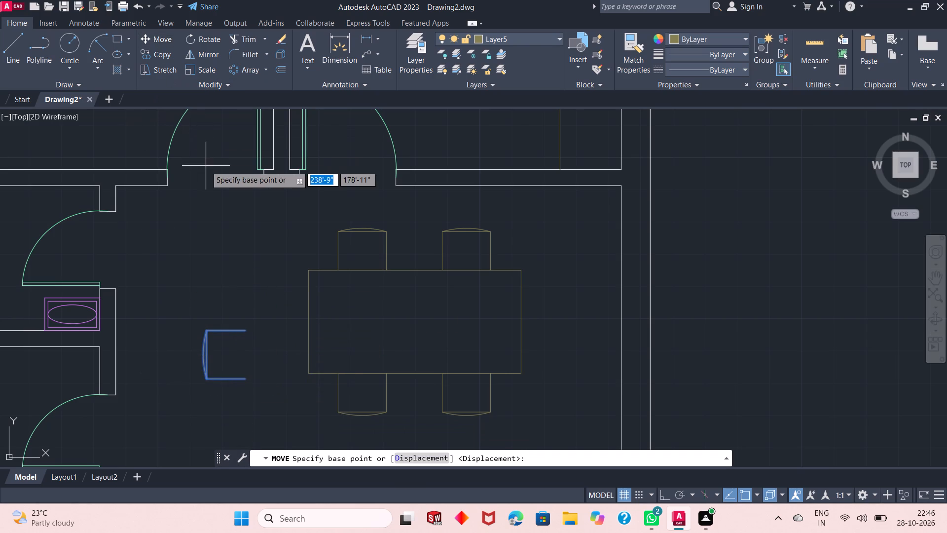
pyautogui.click(249, 330)
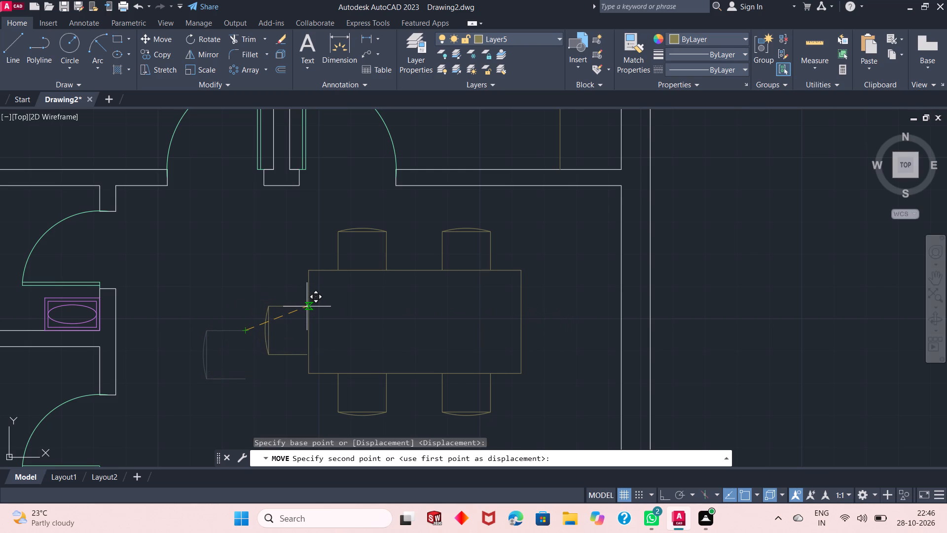
pyautogui.keyDown('ctrl'); pyautogui.scroll(2, 307, 306); pyautogui.keyUp('ctrl')
pyautogui.keyDown('ctrl'); pyautogui.scroll(-1, 307, 306); pyautogui.keyUp('ctrl')
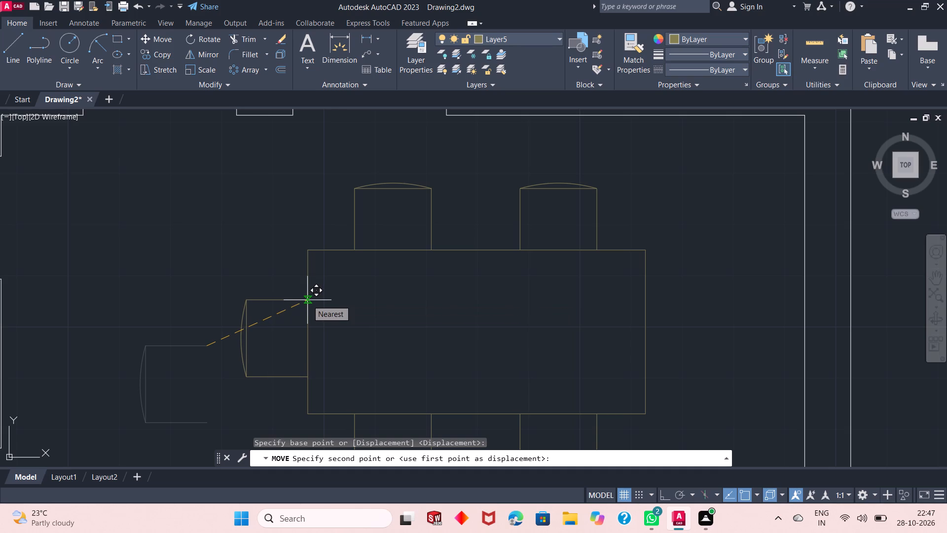
pyautogui.click(307, 300)
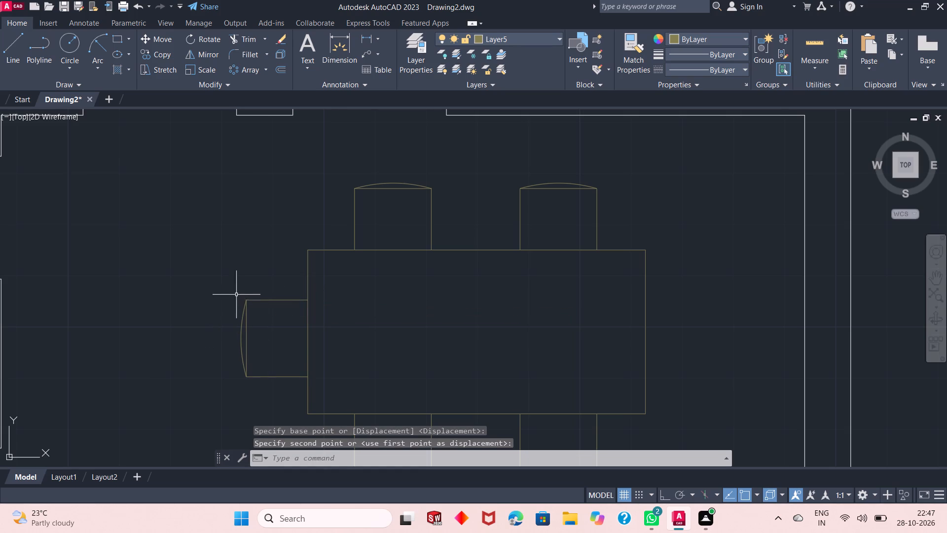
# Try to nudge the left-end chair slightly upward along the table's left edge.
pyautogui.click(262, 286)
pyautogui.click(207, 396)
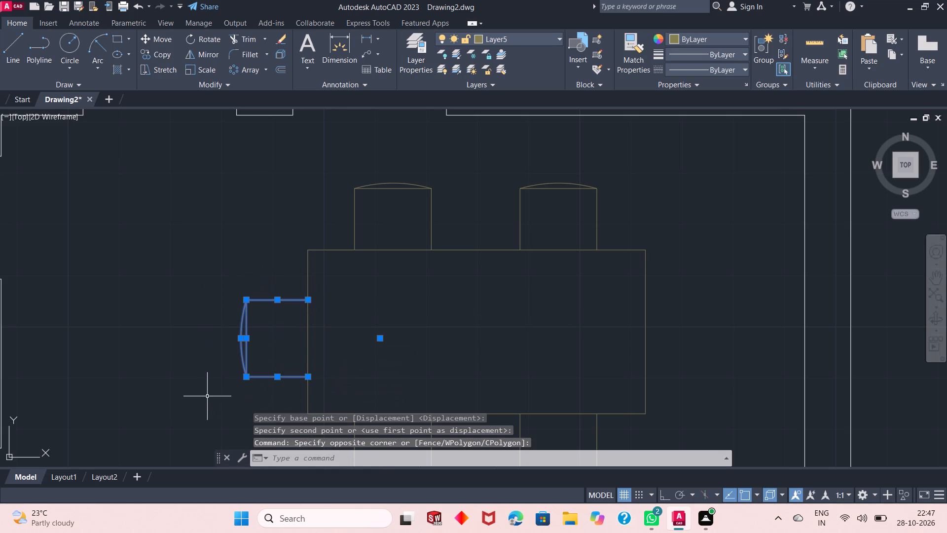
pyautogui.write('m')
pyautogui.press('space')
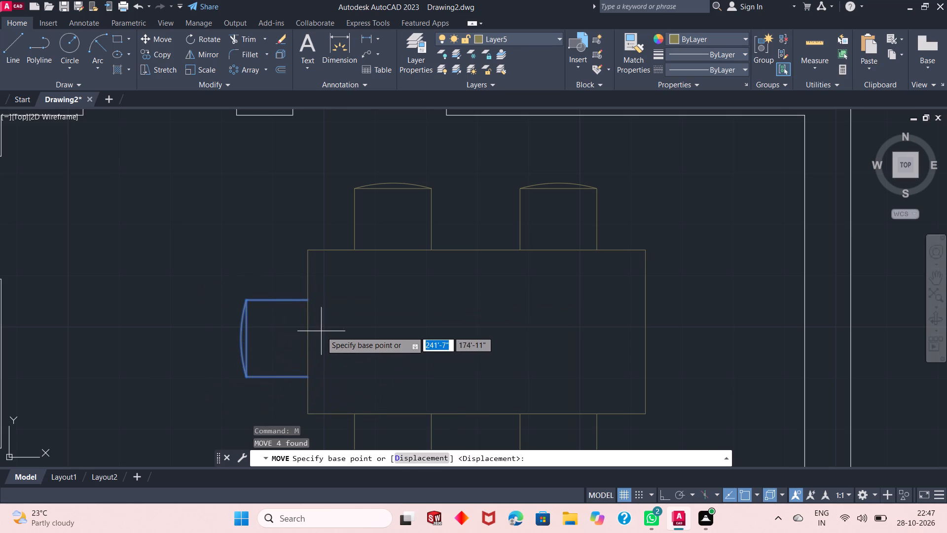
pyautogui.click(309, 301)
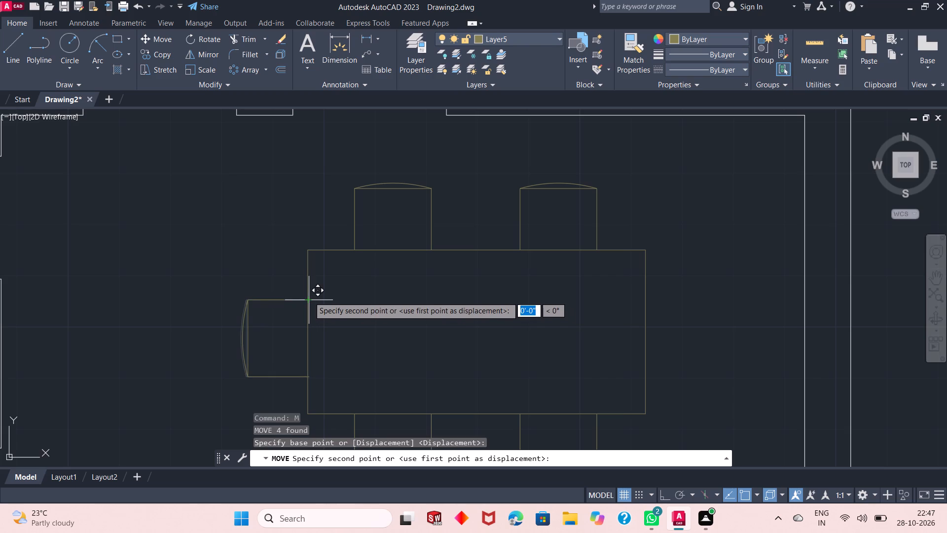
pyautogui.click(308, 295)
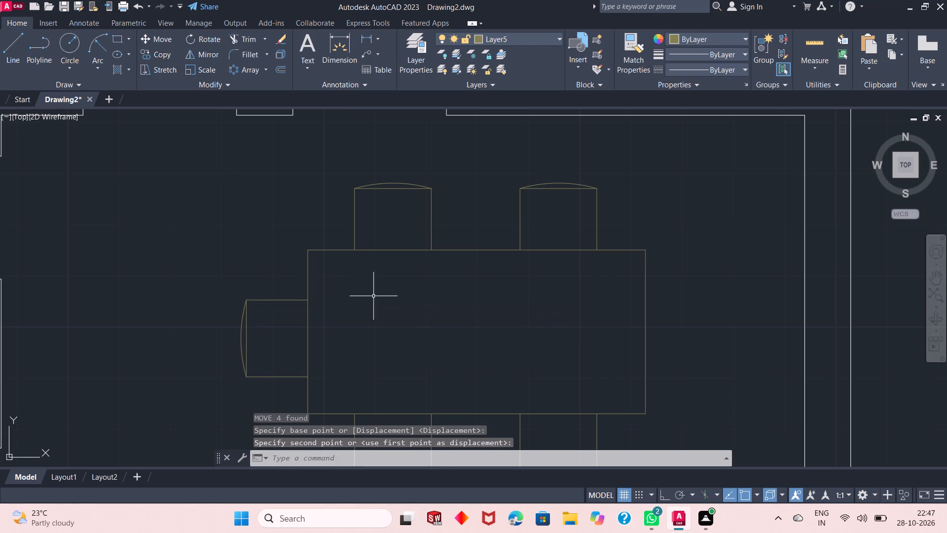
# Move the left-end chair up about 1" along the table's left edge, using its upper-right corner as base point.
pyautogui.keyDown('ctrl'); pyautogui.scroll(-1, 373, 296); pyautogui.keyUp('ctrl')
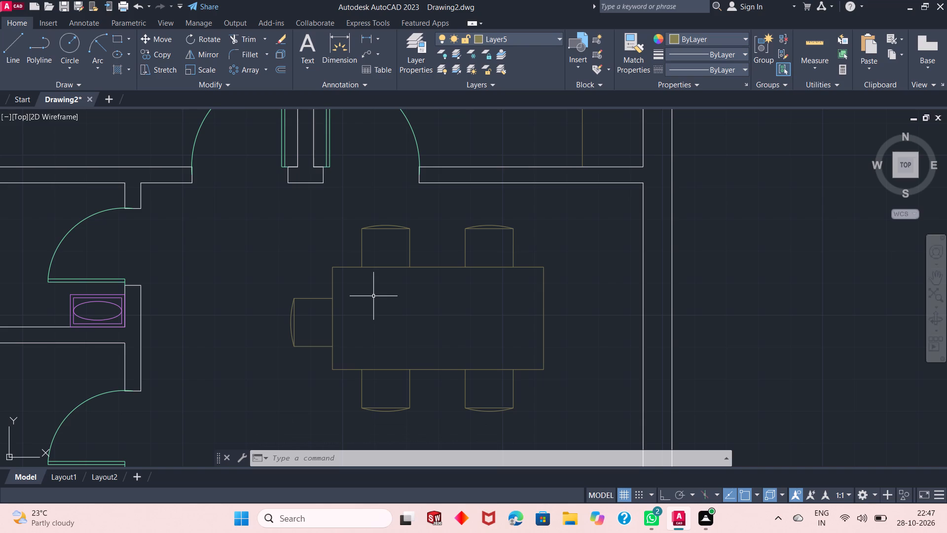
pyautogui.keyDown('ctrl'); pyautogui.scroll(1, 373, 296); pyautogui.keyUp('ctrl')
pyautogui.click(302, 289)
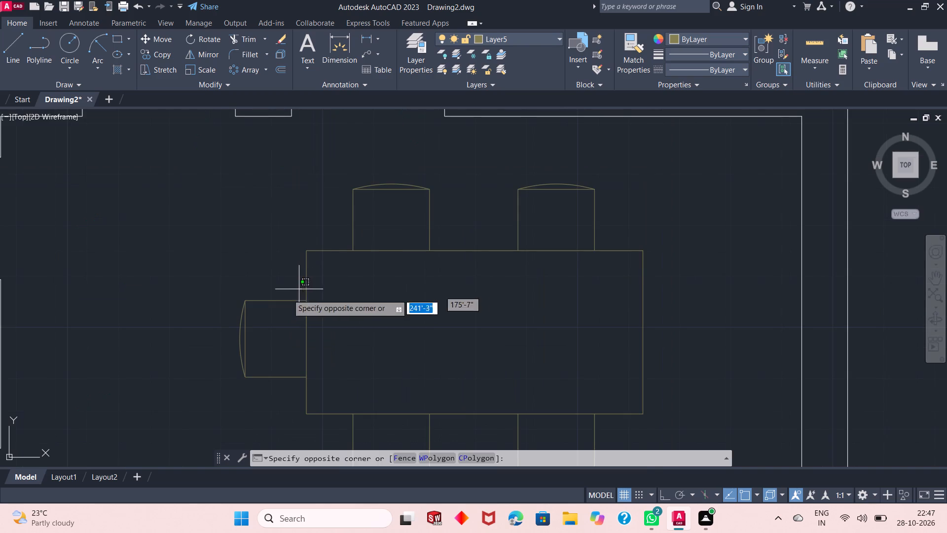
pyautogui.click(203, 403)
pyautogui.write('m')
pyautogui.press('space')
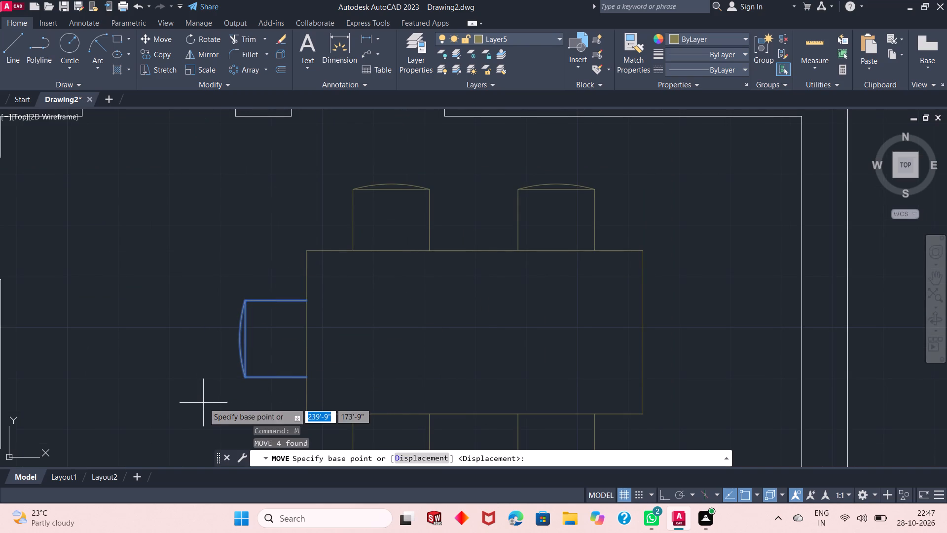
pyautogui.click(309, 299)
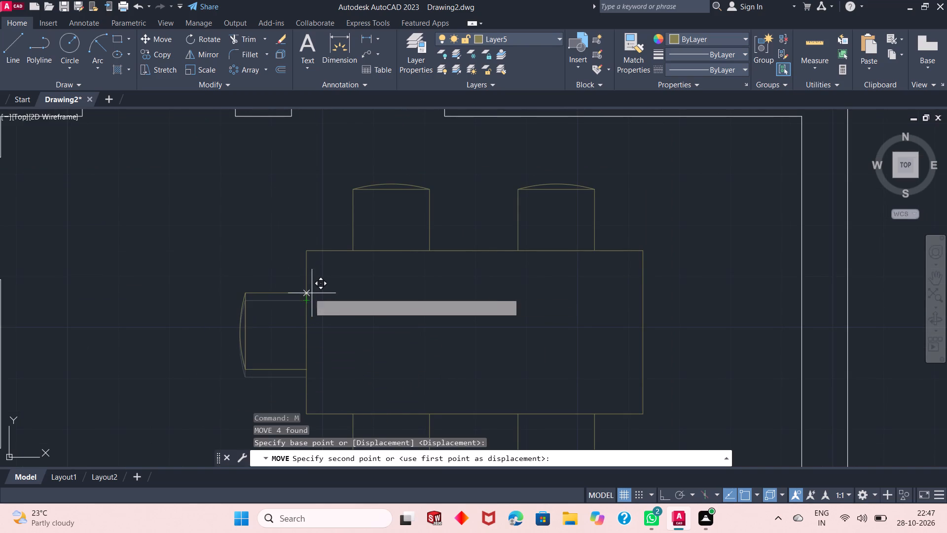
pyautogui.keyDown('ctrl'); pyautogui.scroll(2, 307, 296); pyautogui.keyUp('ctrl')
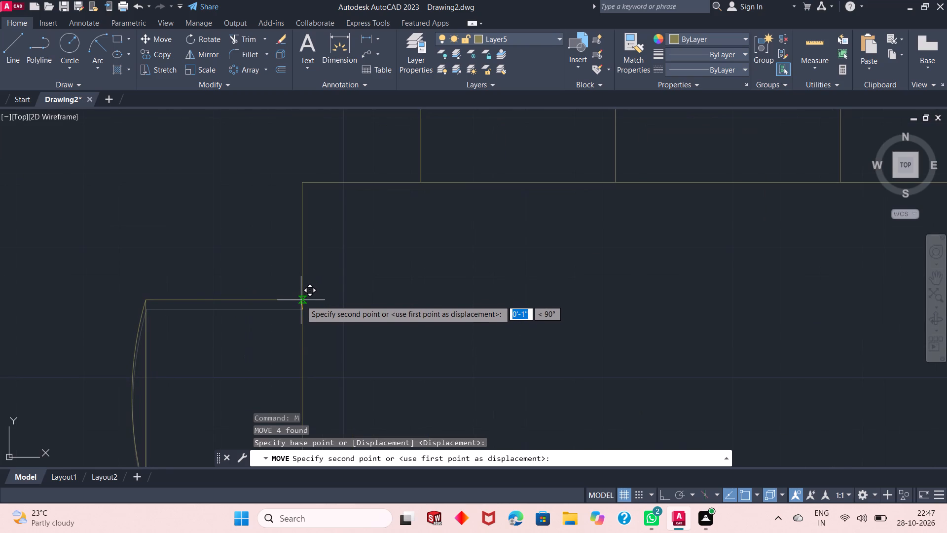
pyautogui.click(301, 300)
pyautogui.keyDown('ctrl'); pyautogui.scroll(-2, 301, 300); pyautogui.keyUp('ctrl')
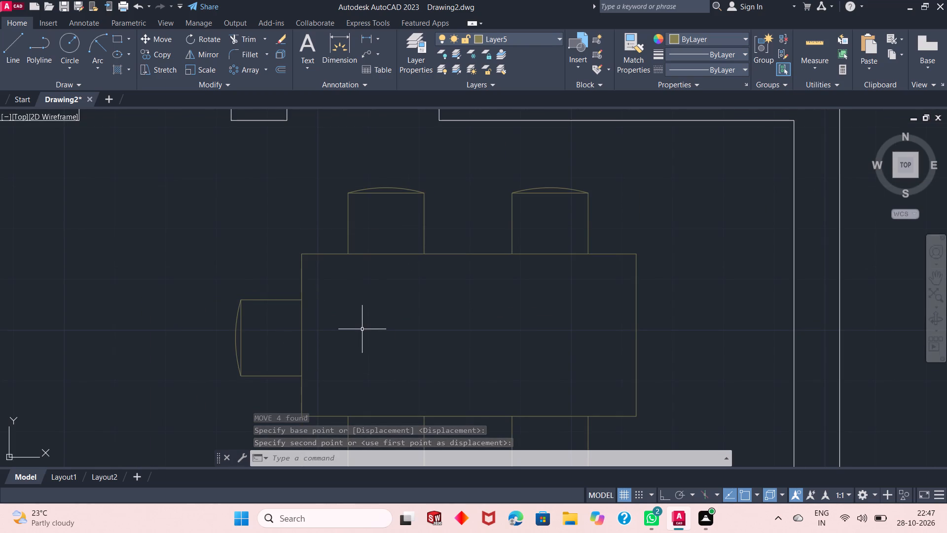
# Mirror the left-end chair to the table's right end about the line joining the long edges' midpoints, keeping the original.
pyautogui.keyDown('ctrl'); pyautogui.scroll(-1, 362, 329); pyautogui.keyUp('ctrl')
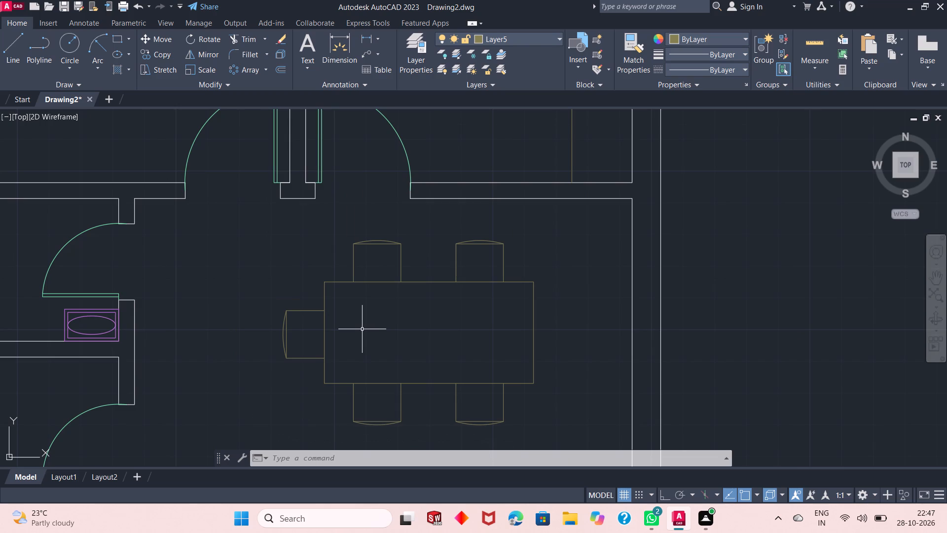
pyautogui.click(304, 299)
pyautogui.click(260, 416)
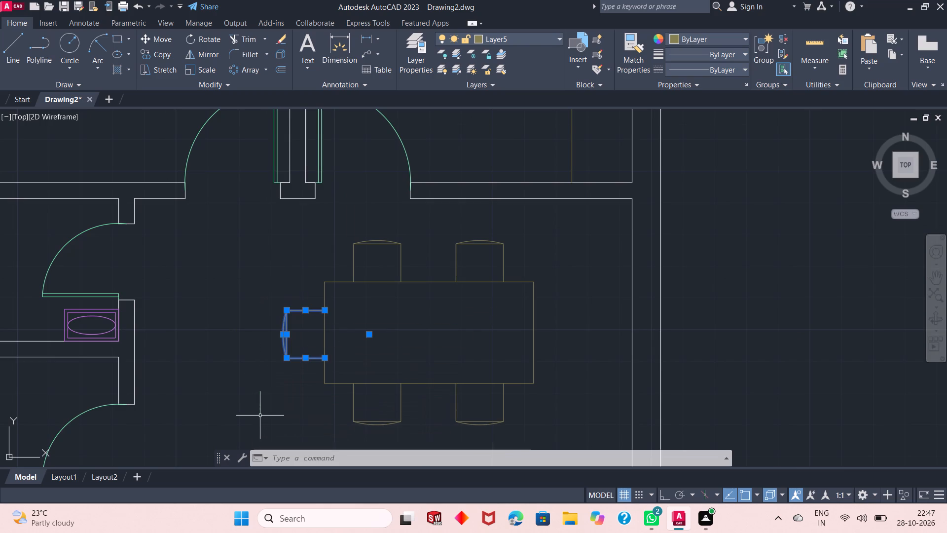
pyautogui.click(211, 53)
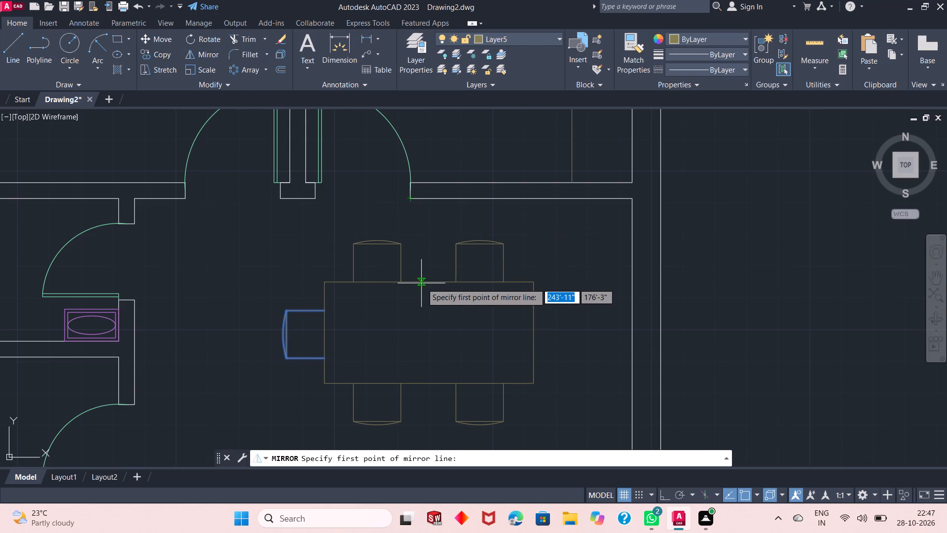
pyautogui.click(428, 282)
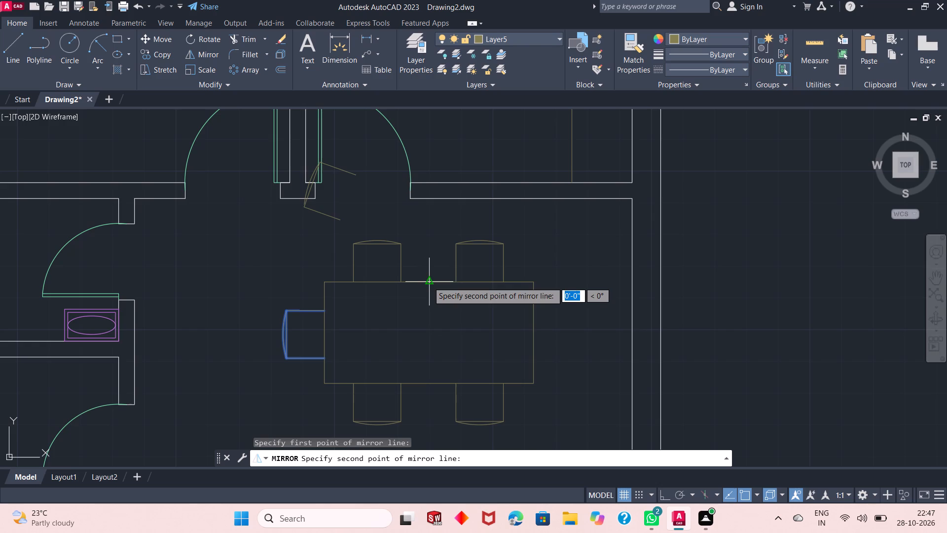
pyautogui.click(427, 384)
pyautogui.press('Return')
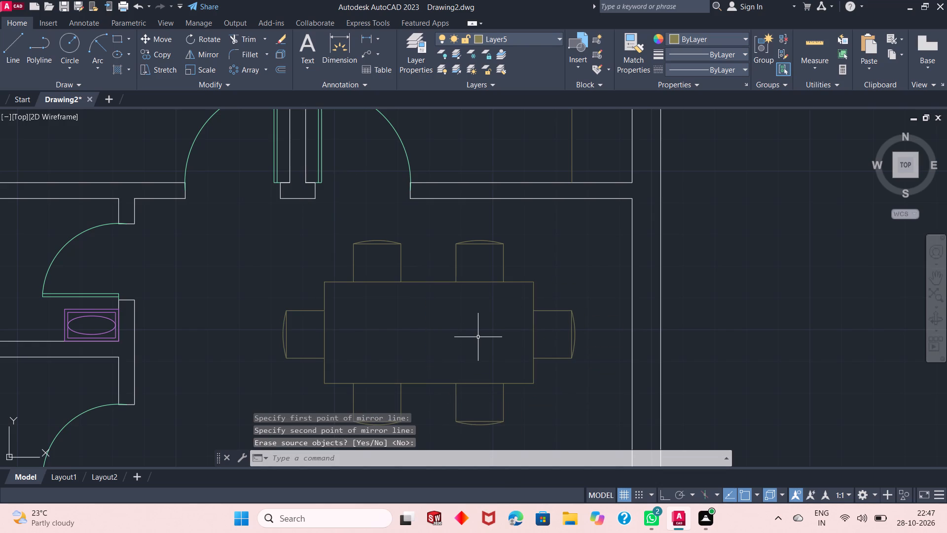
# On Layer3, draw a 2'4" wide by 7' long rectangle in the hall, along the lower bedroom's right wall below the dining table.
pyautogui.keyDown('ctrl'); pyautogui.scroll(-3, 466, 331); pyautogui.keyUp('ctrl')
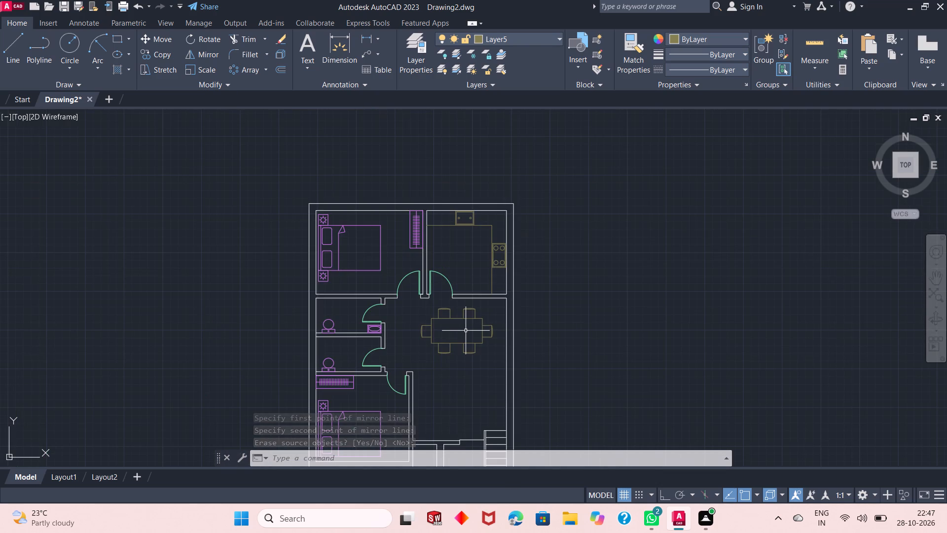
pyautogui.click(521, 38)
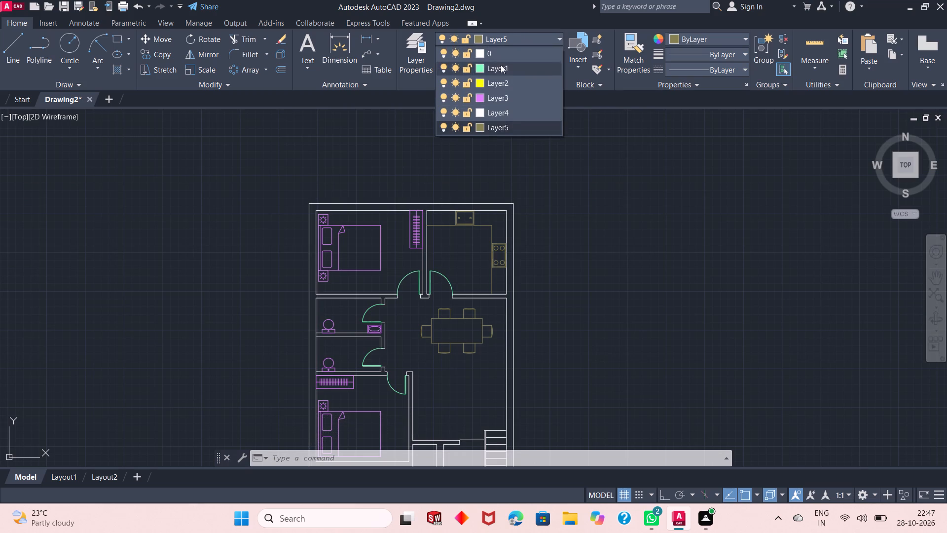
pyautogui.click(496, 97)
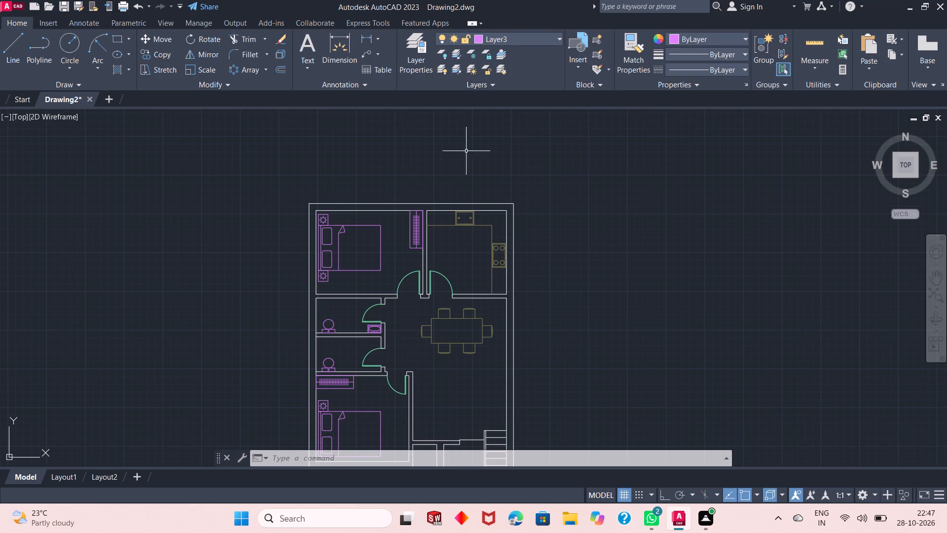
pyautogui.keyDown('ctrl'); pyautogui.scroll(-1, 447, 166); pyautogui.keyUp('ctrl')
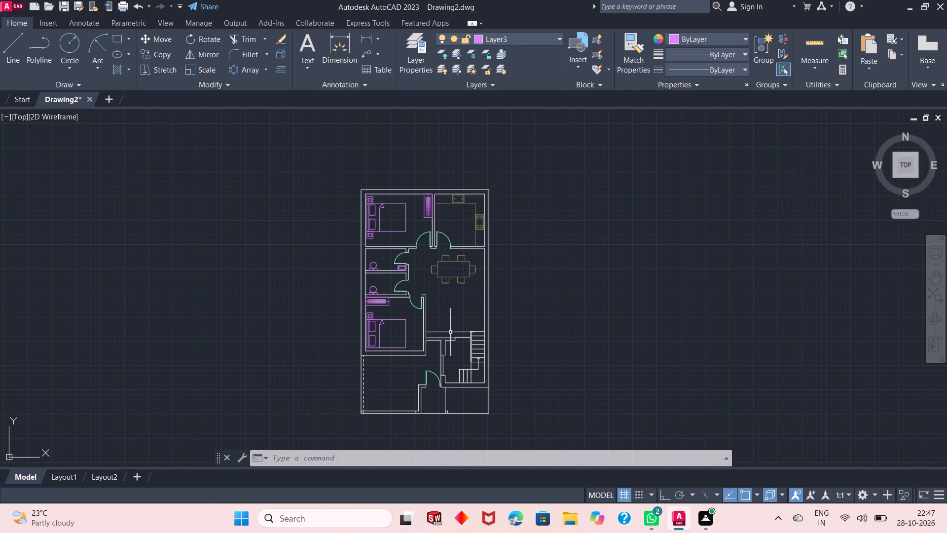
pyautogui.keyDown('ctrl'); pyautogui.scroll(3, 446, 334); pyautogui.keyUp('ctrl')
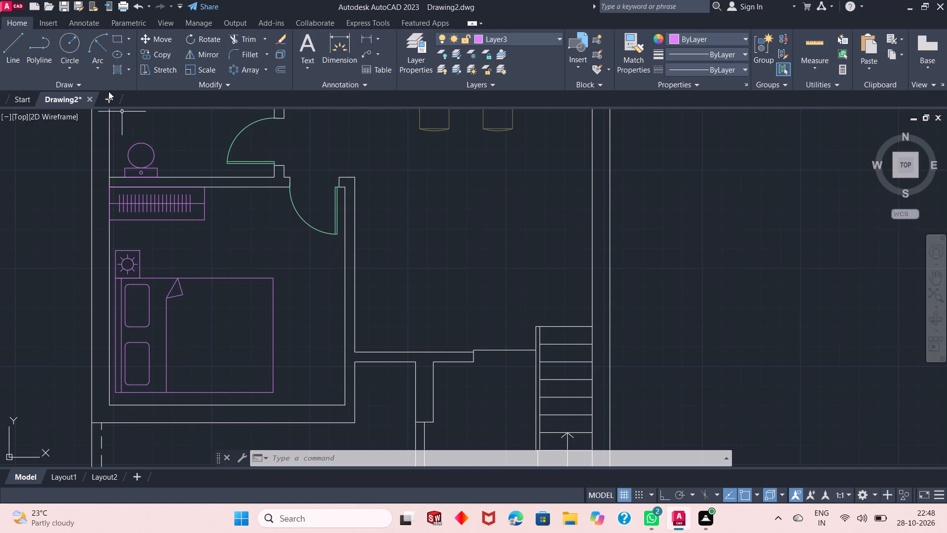
pyautogui.click(114, 38)
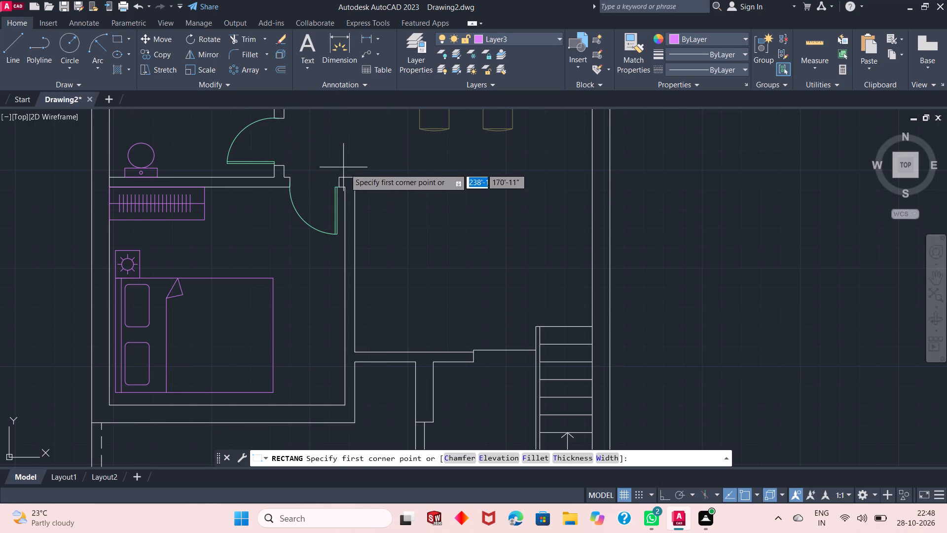
pyautogui.moveTo(365, 170); pyautogui.dragTo(395, 234)
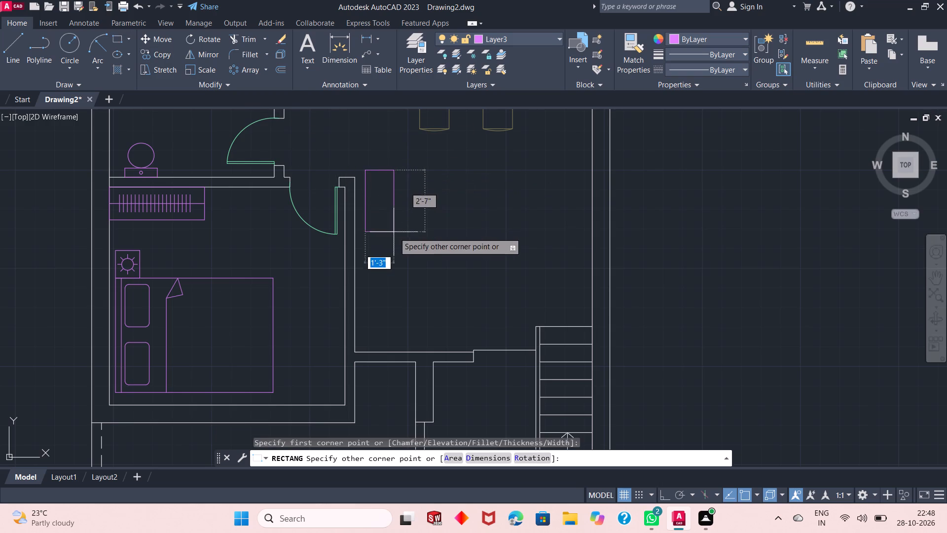
pyautogui.moveTo(395, 234); pyautogui.dragTo(413, 277)
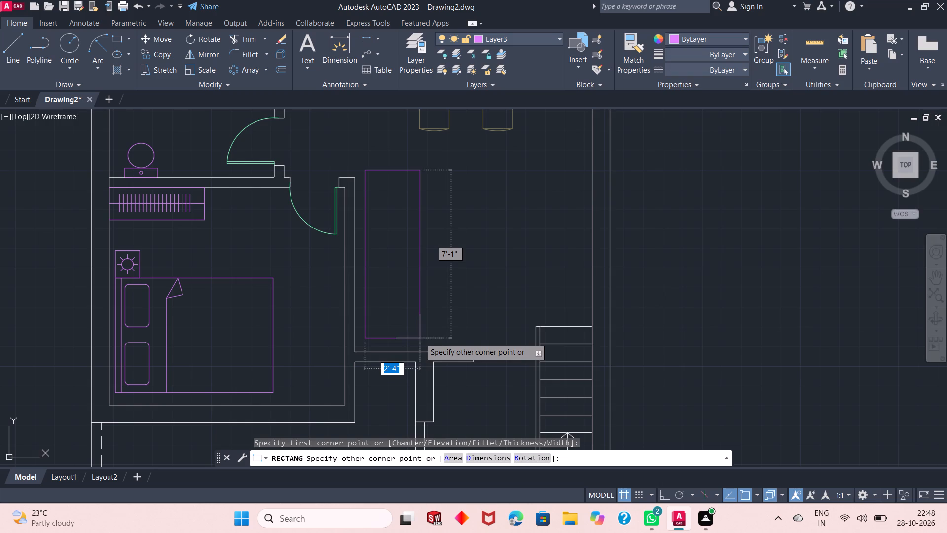
pyautogui.write('2\'4"')
pyautogui.press('Tab')
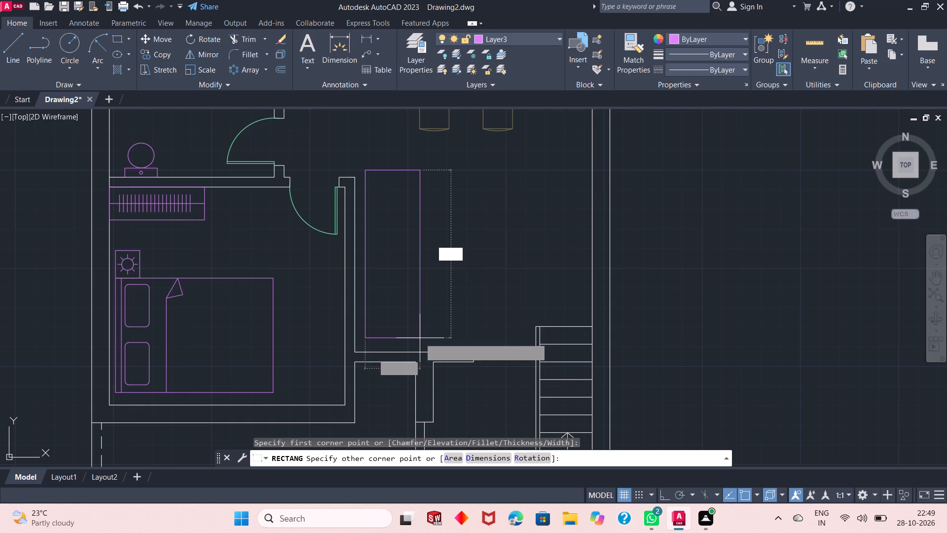
pyautogui.write("7'")
pyautogui.press('Return')
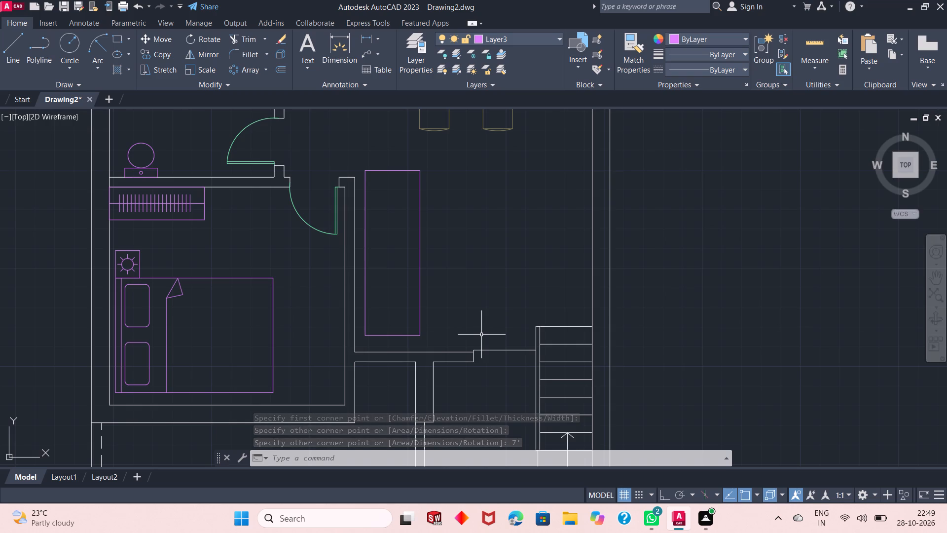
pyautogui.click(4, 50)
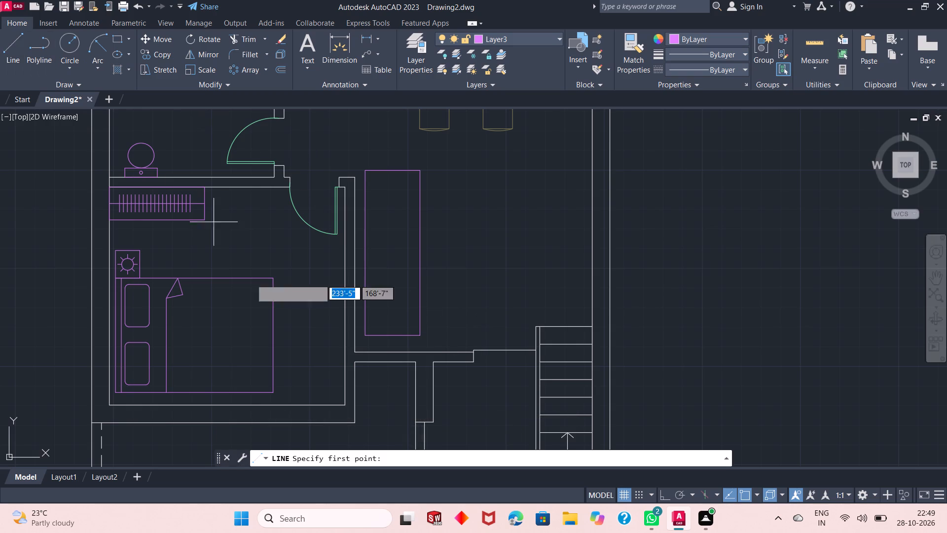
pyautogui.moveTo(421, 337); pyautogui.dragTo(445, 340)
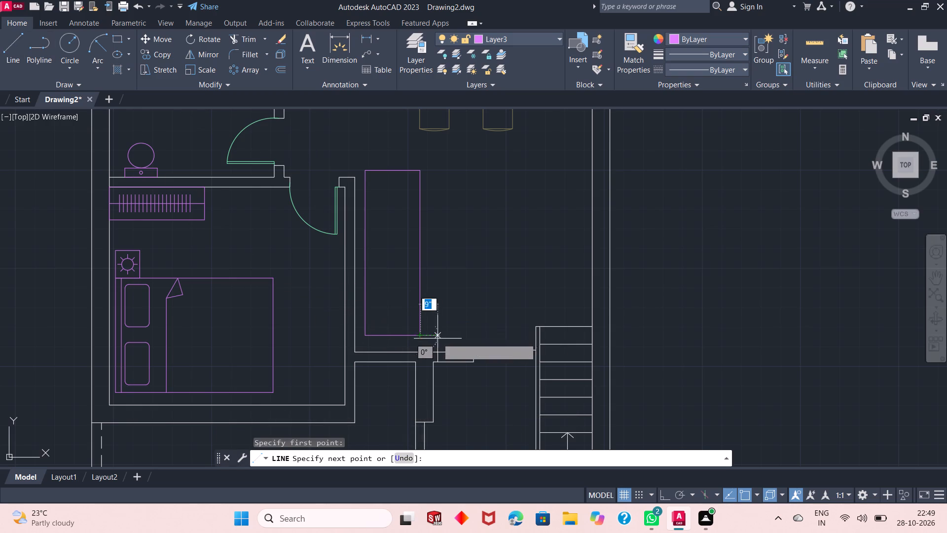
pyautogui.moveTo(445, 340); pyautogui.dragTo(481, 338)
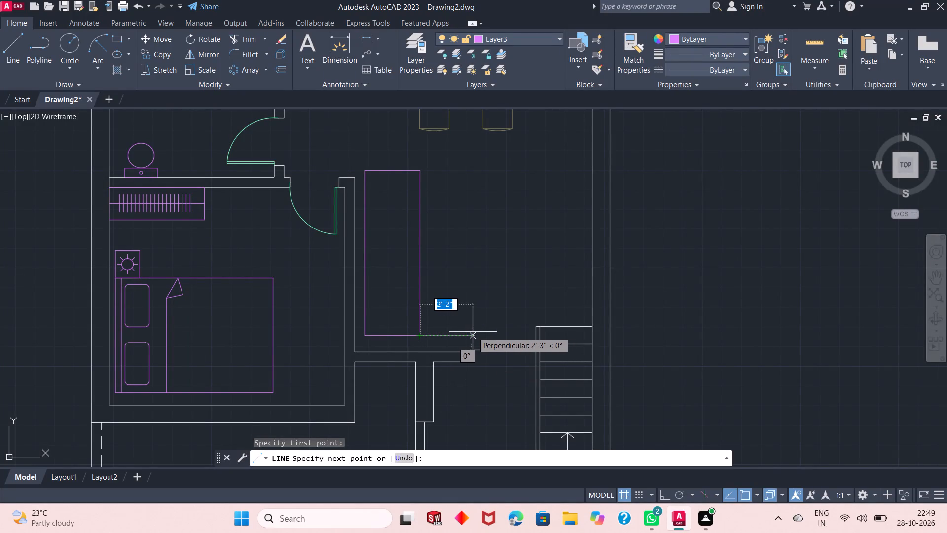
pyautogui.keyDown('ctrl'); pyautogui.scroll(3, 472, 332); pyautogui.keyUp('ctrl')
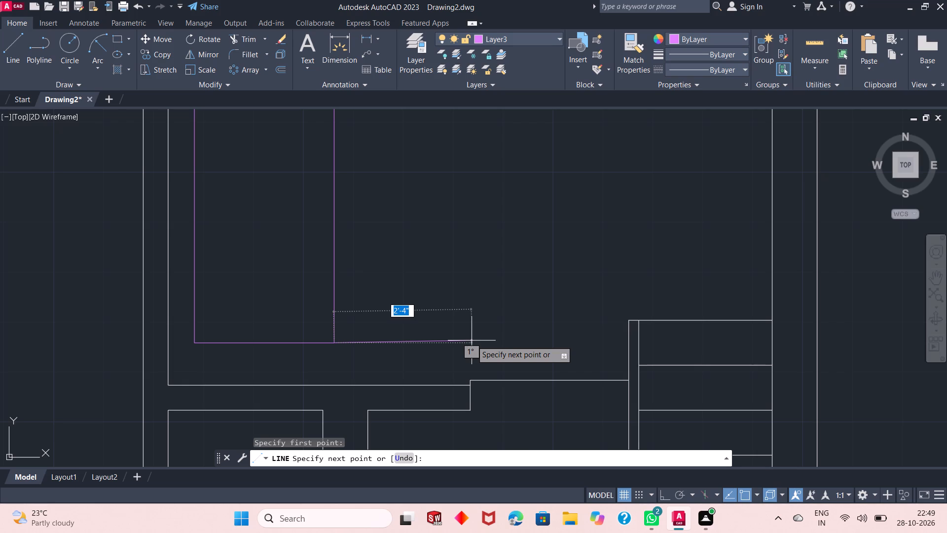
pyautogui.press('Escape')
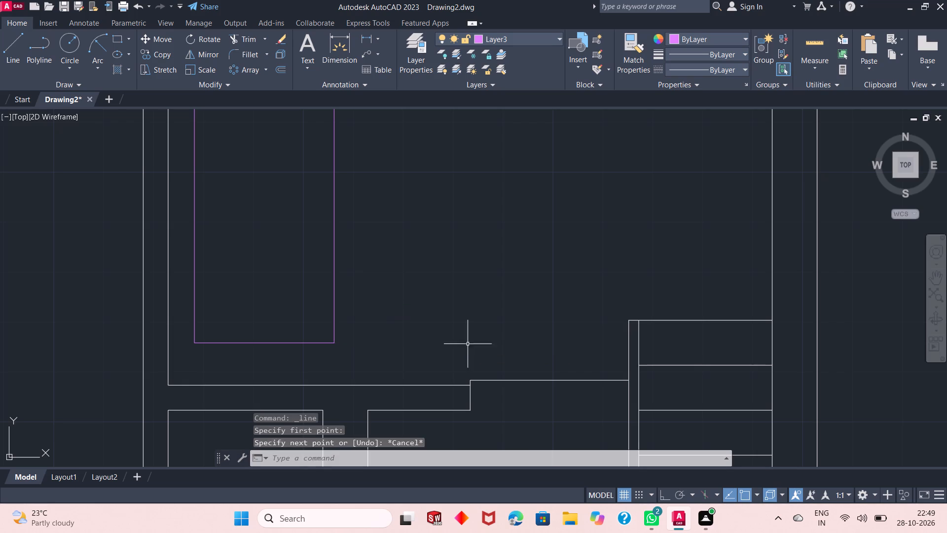
# Explode the new hall rectangle beside the bedroom wall into separate lines.
pyautogui.keyDown('ctrl'); pyautogui.scroll(-2, 438, 385); pyautogui.keyUp('ctrl')
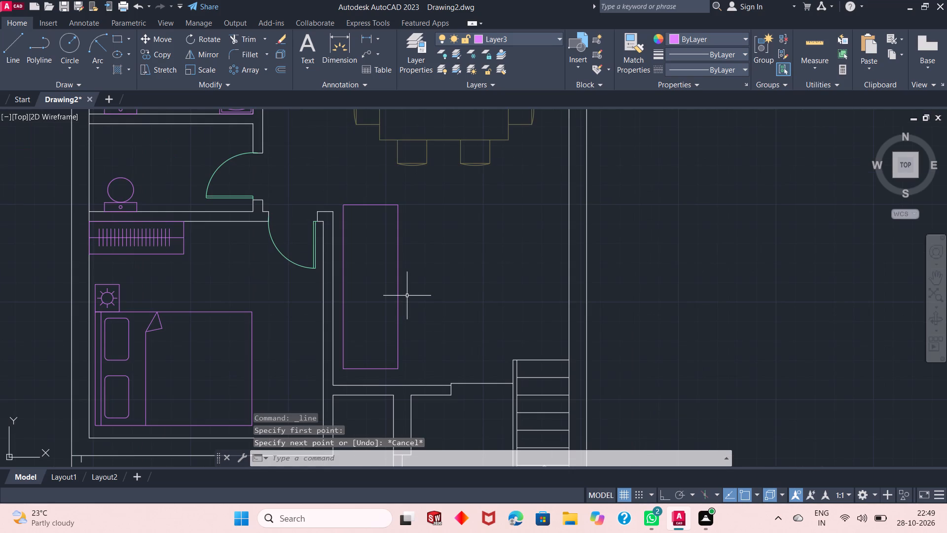
pyautogui.click(412, 290)
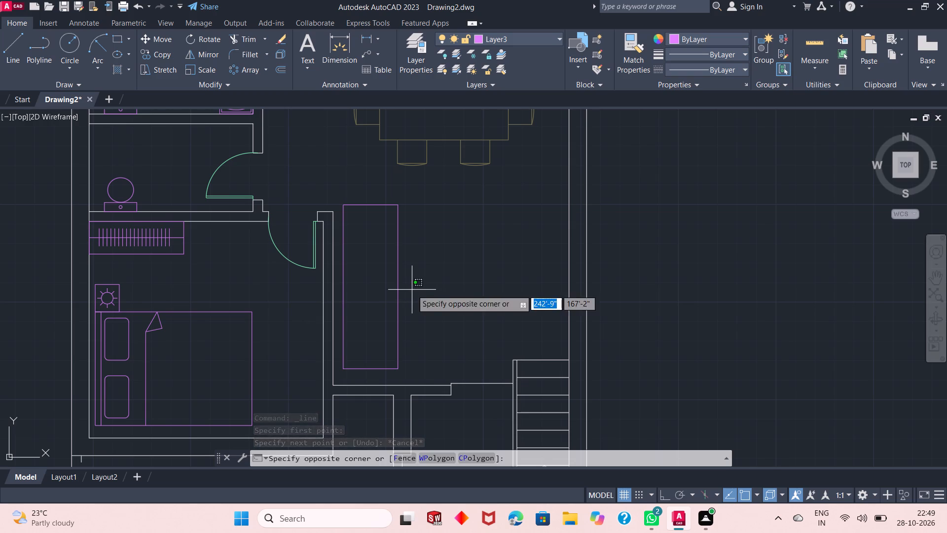
pyautogui.click(393, 311)
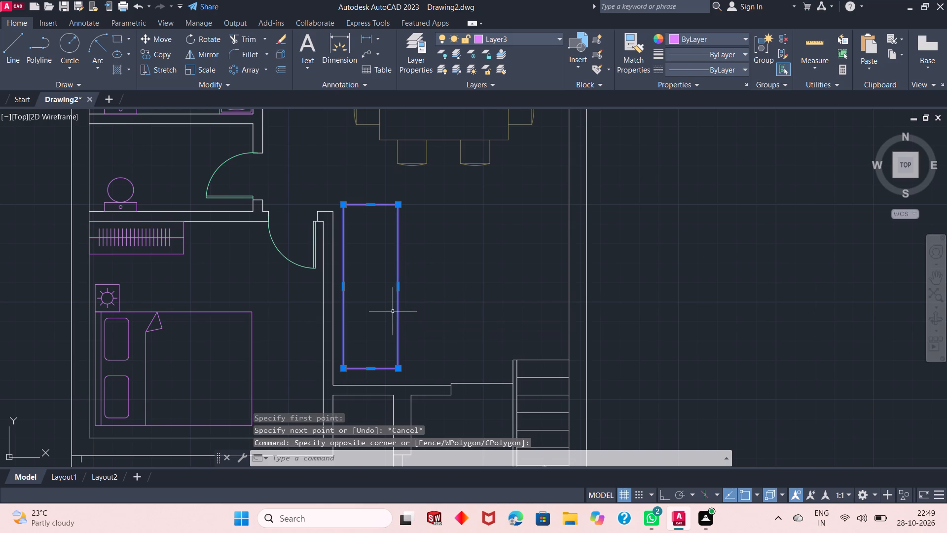
pyautogui.write('x')
pyautogui.press('space')
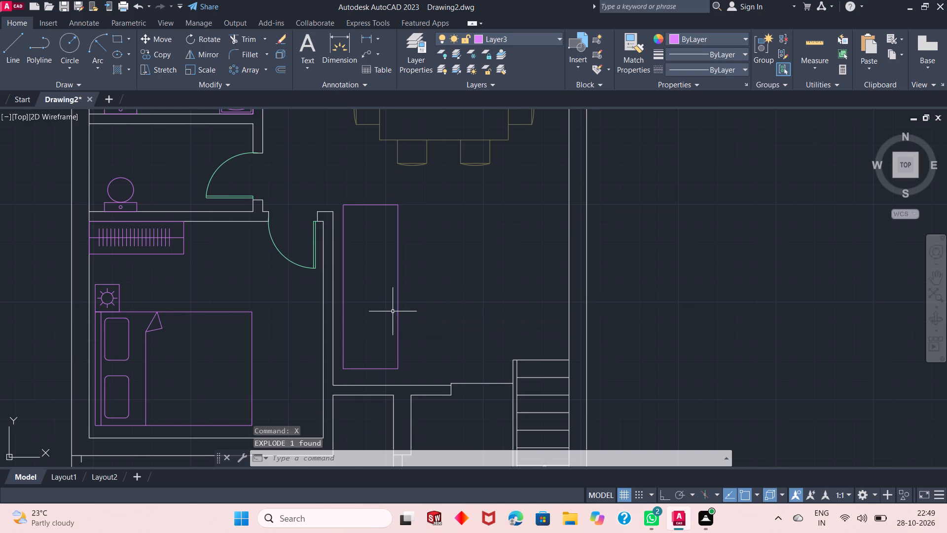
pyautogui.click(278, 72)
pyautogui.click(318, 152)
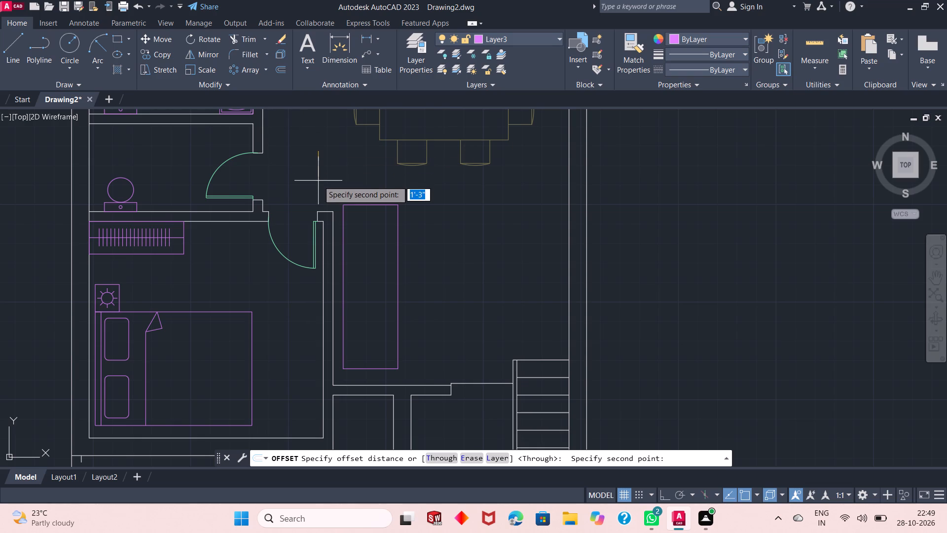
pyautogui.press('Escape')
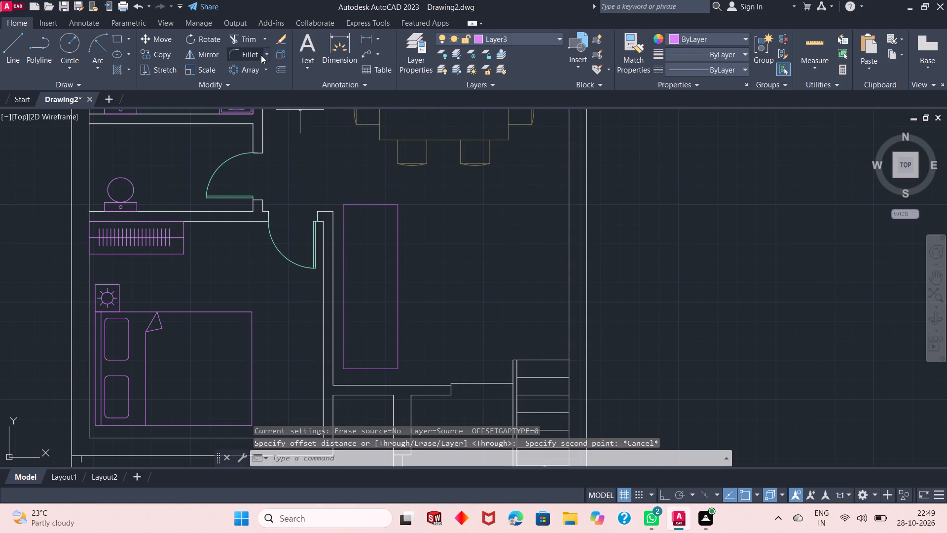
# Offset the long hall rectangle's top and bottom short edges 6" inward.
pyautogui.click(279, 70)
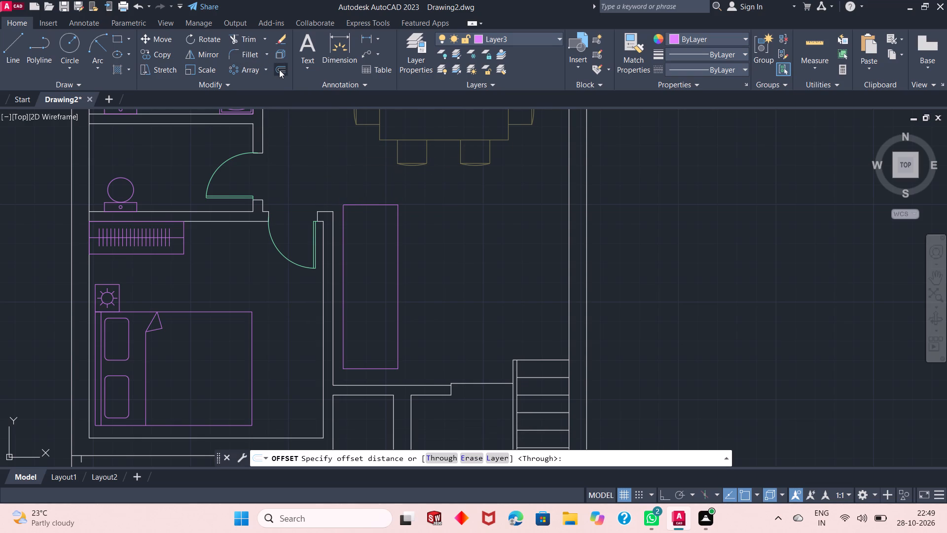
pyautogui.press('space')
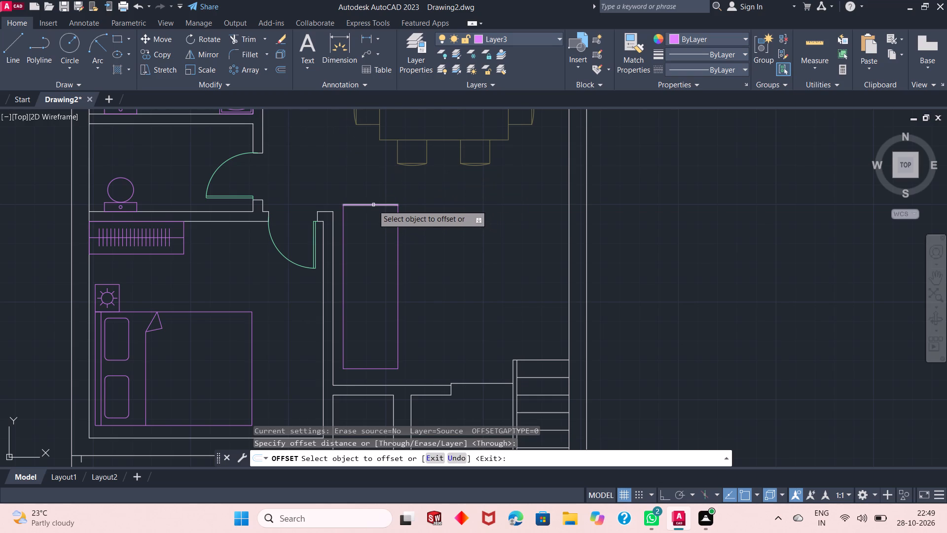
pyautogui.click(373, 205)
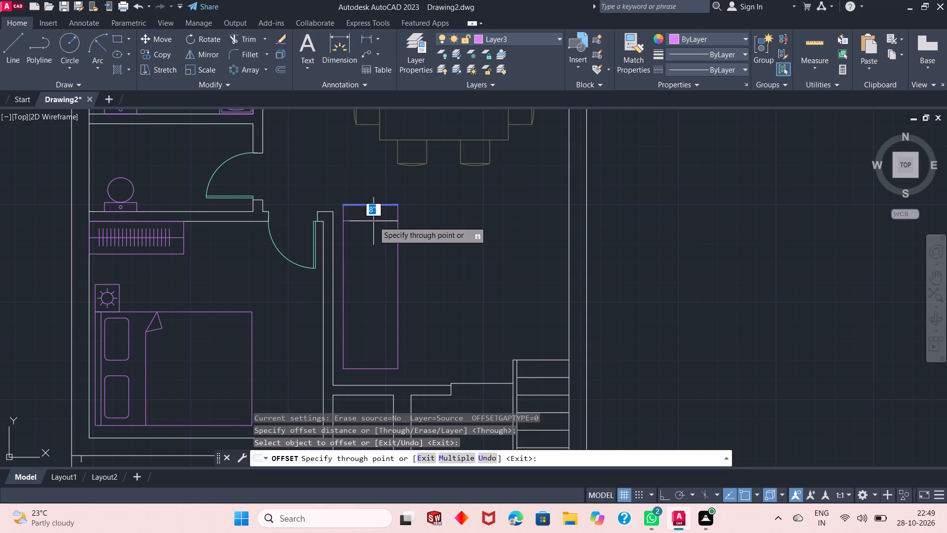
pyautogui.press('6')
pyautogui.hotkey('shift', '"')
pyautogui.press('Return')
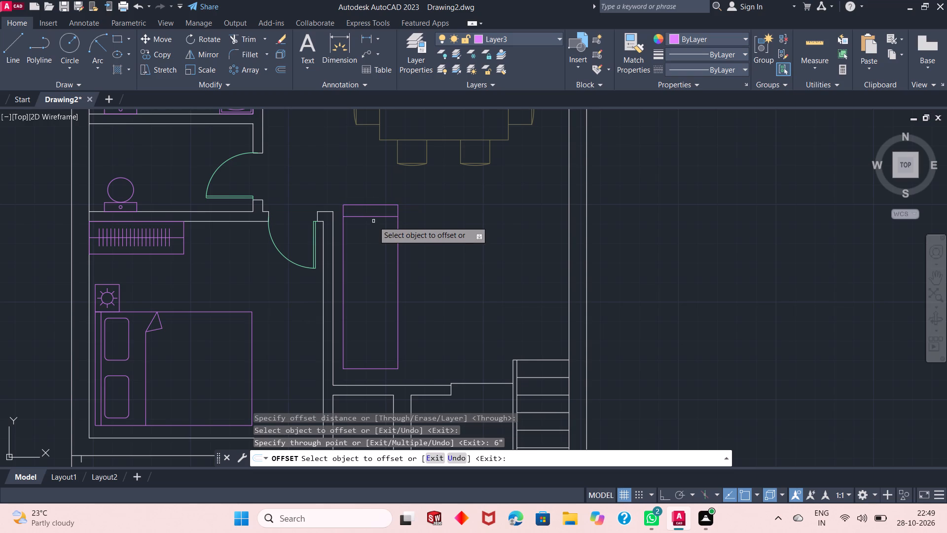
pyautogui.click(368, 368)
pyautogui.write('6"')
pyautogui.press('Return')
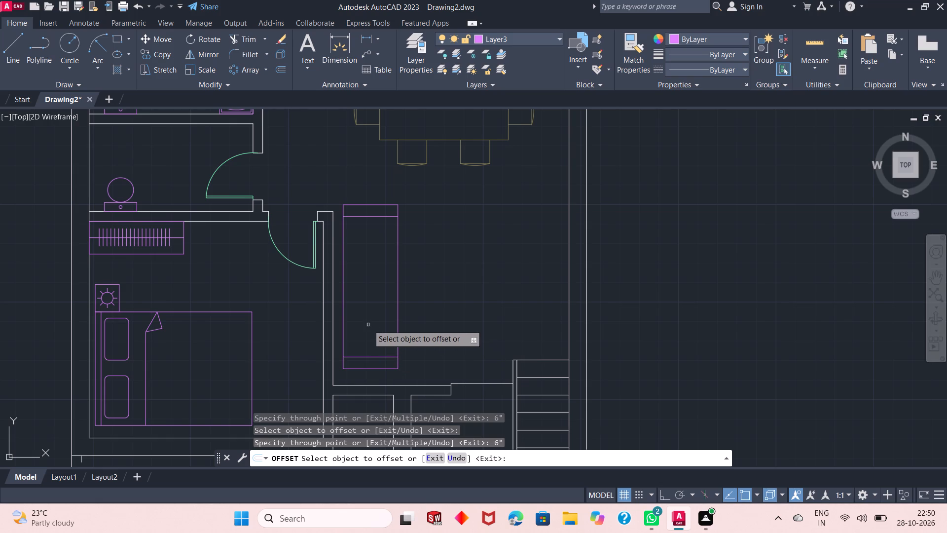
# Offset the hall rectangle's long edge nearest the bedroom wall 3" inward.
pyautogui.click(344, 311)
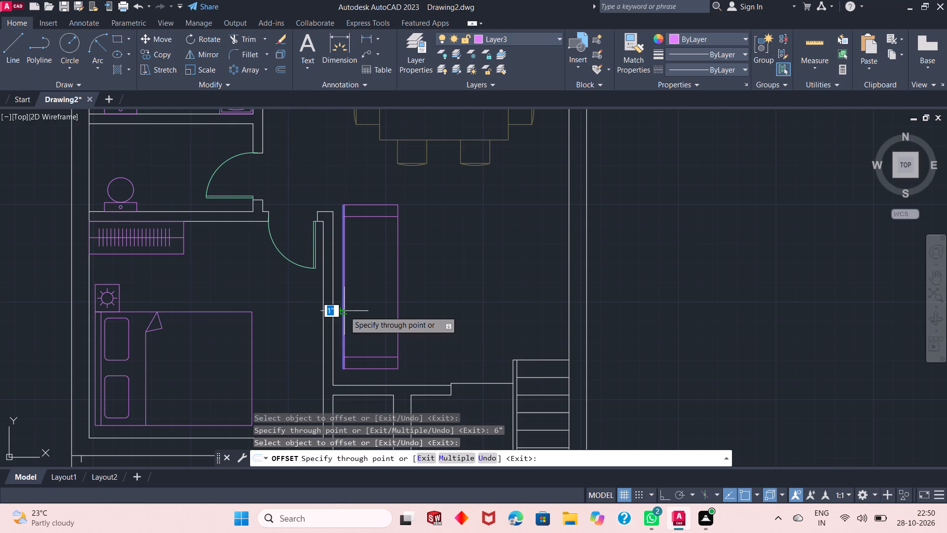
pyautogui.write('3"')
pyautogui.press('Return')
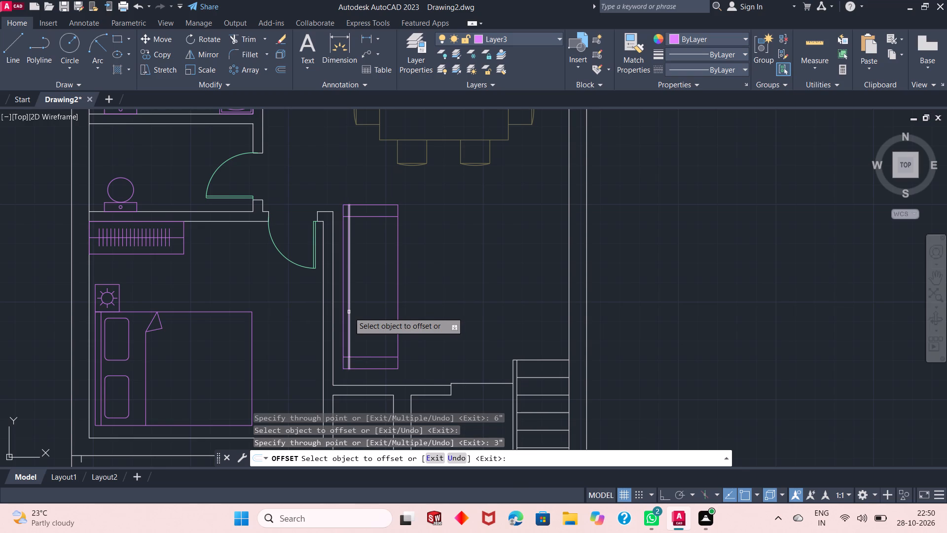
# Offset three seat division lines at successive 18" spacings downward from the furniture piece's upper inner 6" line.
pyautogui.click(369, 216)
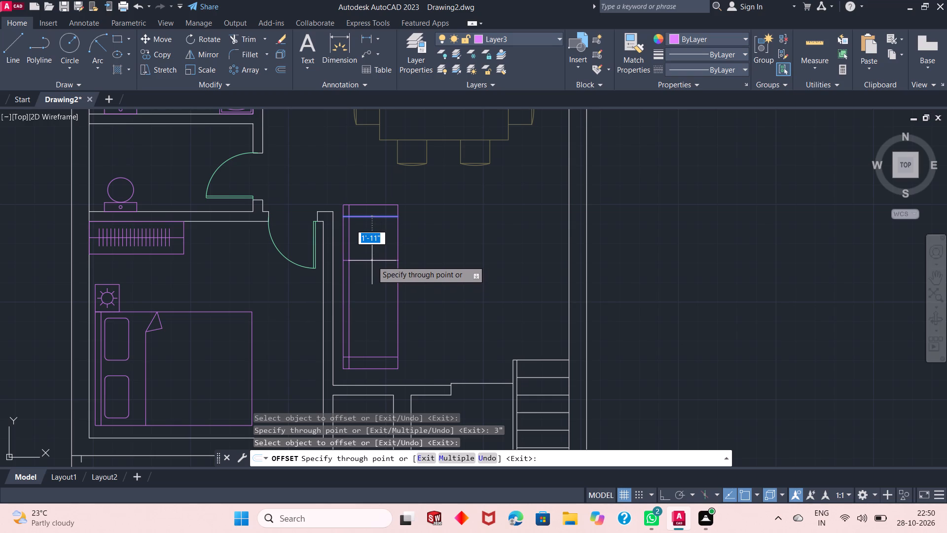
pyautogui.write('18')
pyautogui.hotkey('shift', '"')
pyautogui.press('Return')
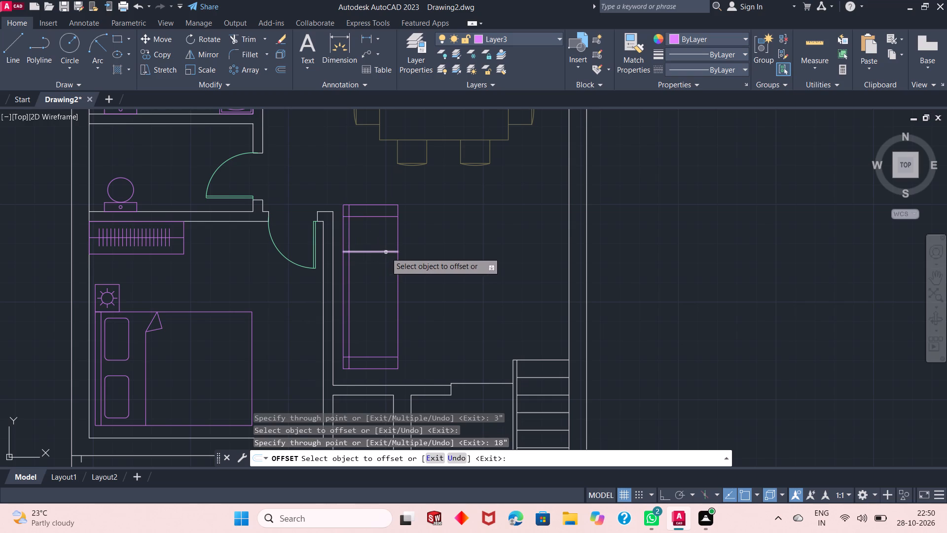
pyautogui.click(386, 252)
pyautogui.write('18"')
pyautogui.press('Return')
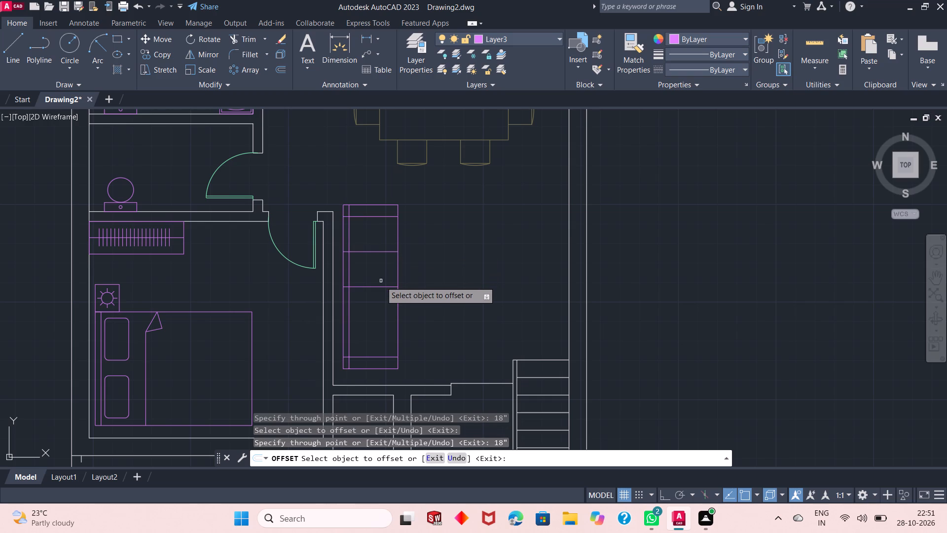
pyautogui.click(379, 285)
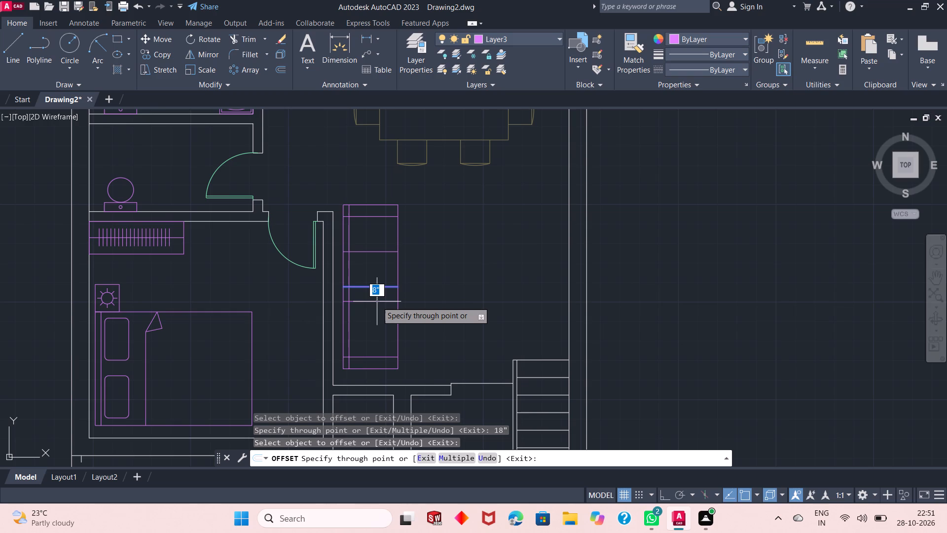
pyautogui.write('18"')
pyautogui.press('Return')
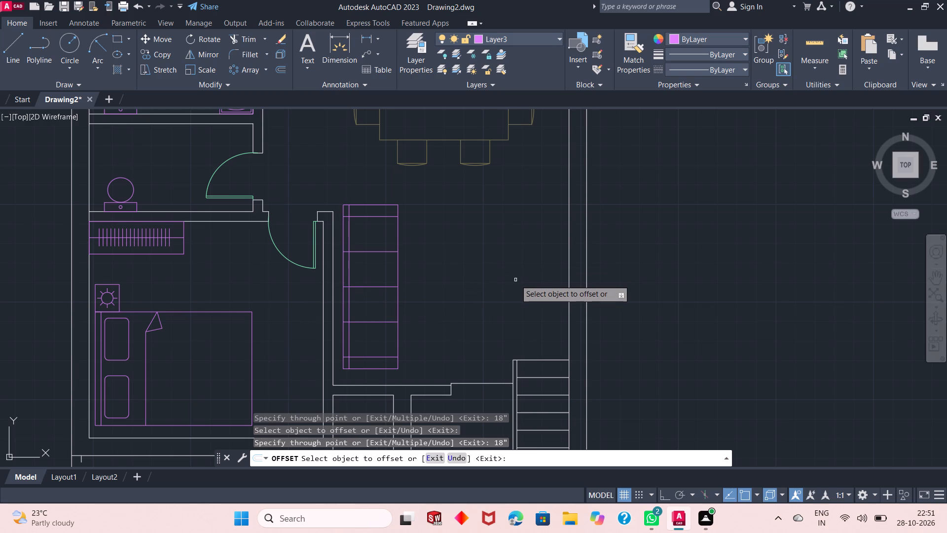
pyautogui.press('space')
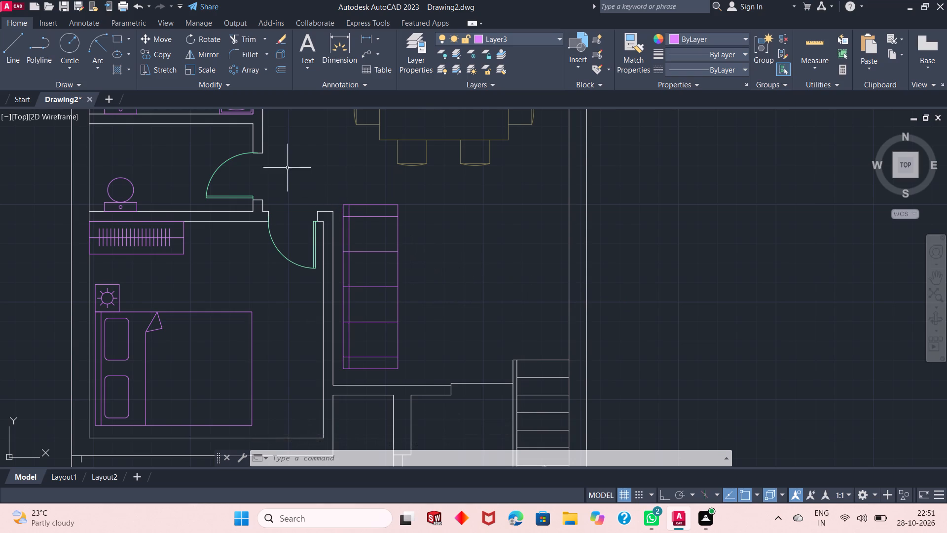
# Draw a 2'3" wide by 2' high rectangle extending right and down from the right end of the lowest seat division line.
pyautogui.click(116, 41)
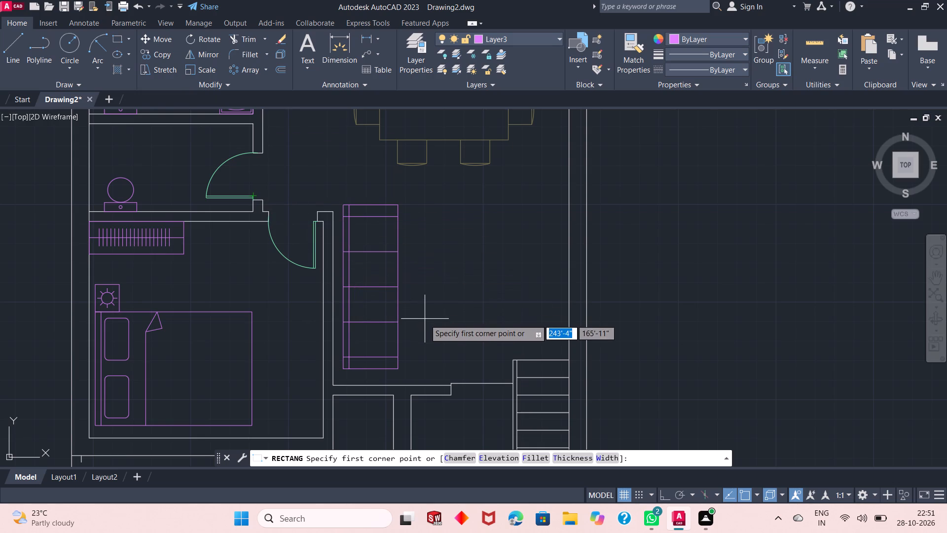
pyautogui.click(398, 320)
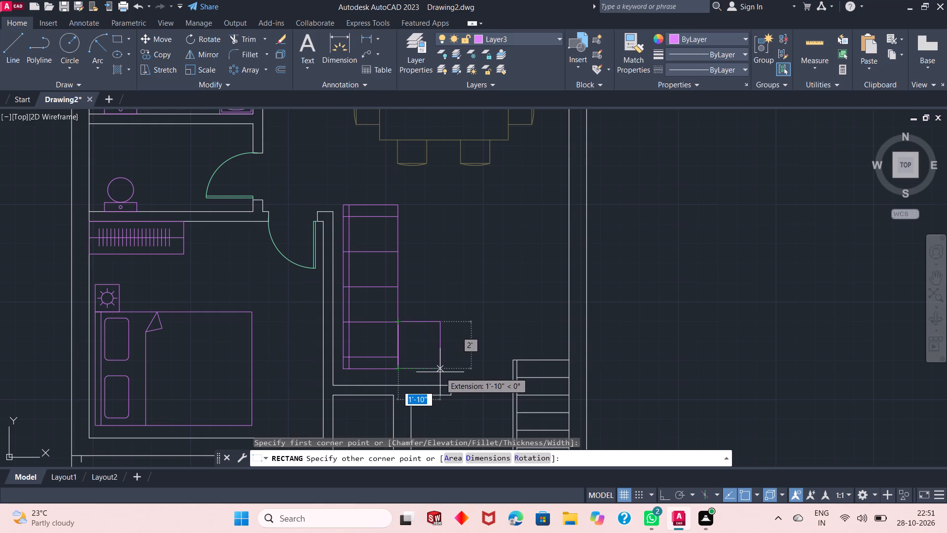
pyautogui.write("2'")
pyautogui.write('3"')
pyautogui.press('Tab')
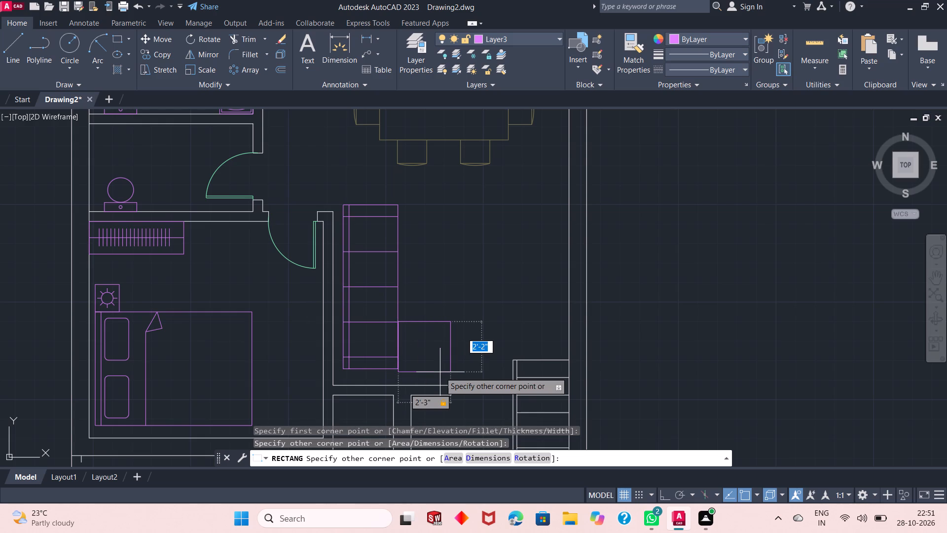
pyautogui.write("2'")
pyautogui.press('Return')
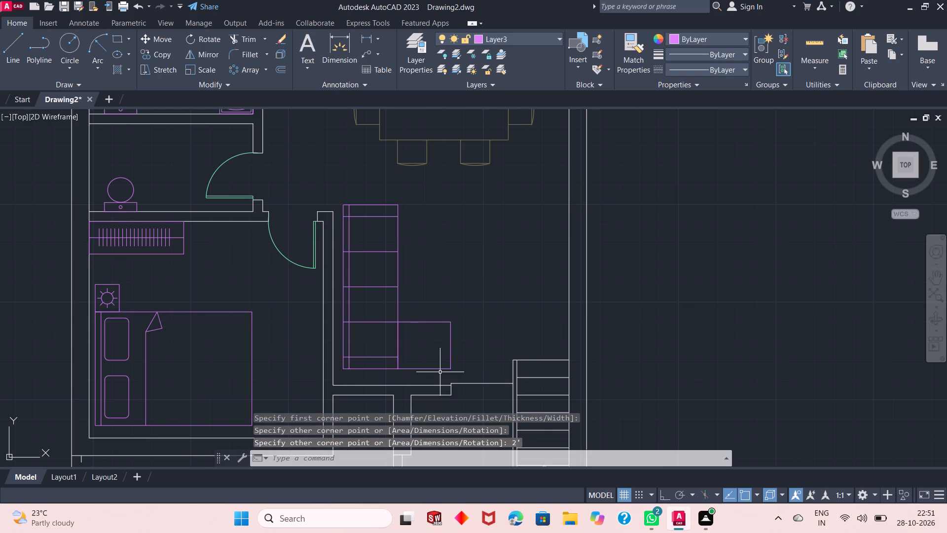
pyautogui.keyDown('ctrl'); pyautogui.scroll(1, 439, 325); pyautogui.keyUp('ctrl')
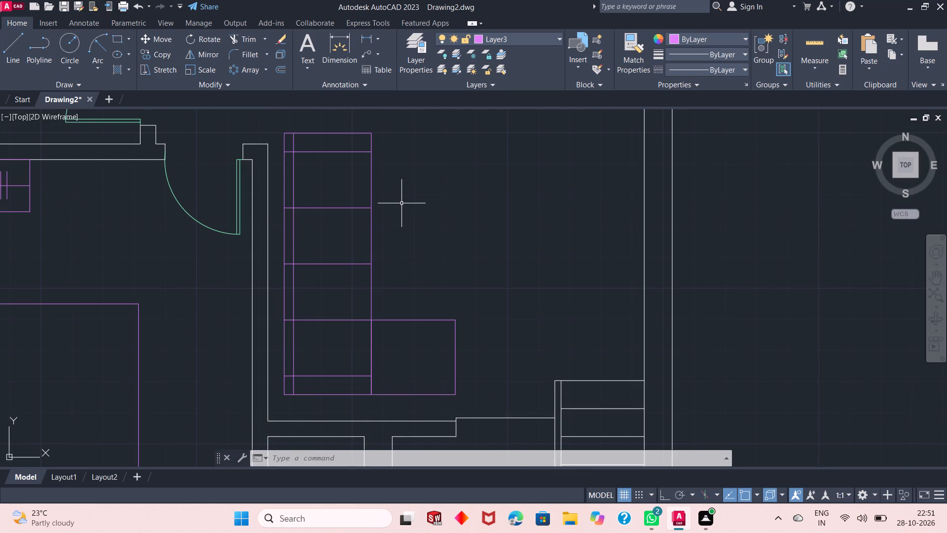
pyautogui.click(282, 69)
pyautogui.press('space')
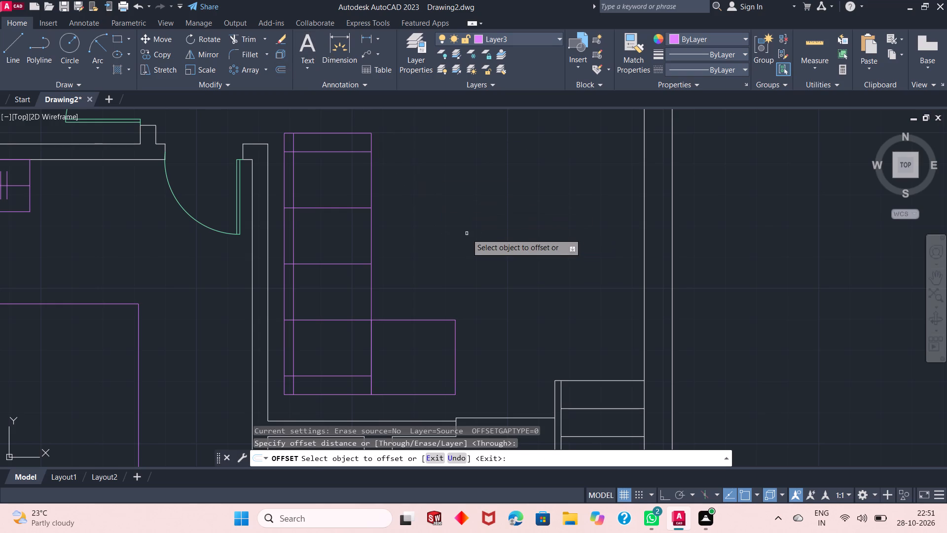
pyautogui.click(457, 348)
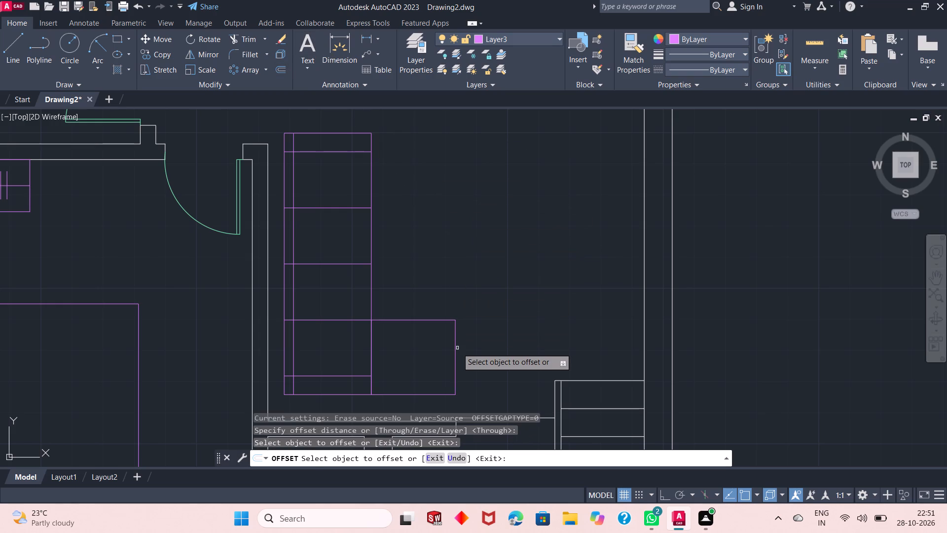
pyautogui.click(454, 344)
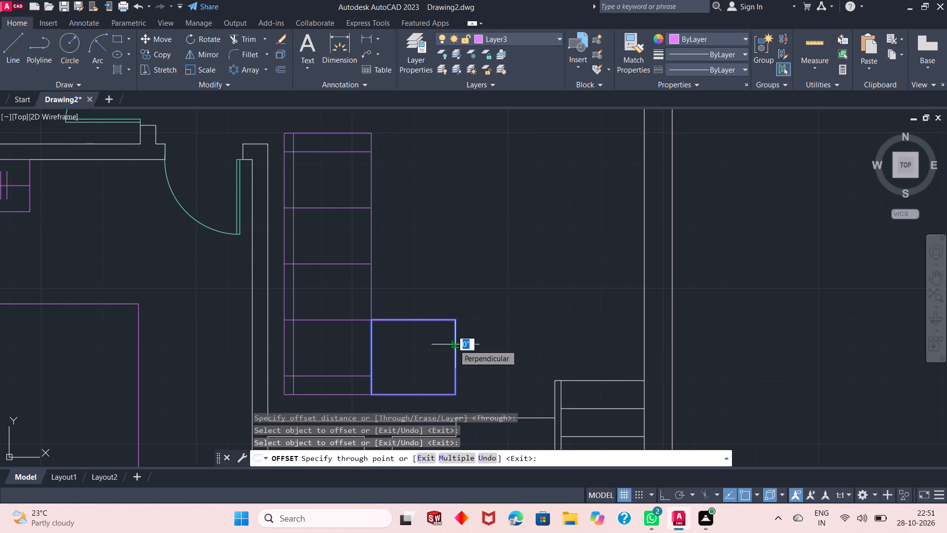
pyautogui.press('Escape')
# Explode the 2'3" by 2' side rectangle into separate lines.
pyautogui.click(454, 344)
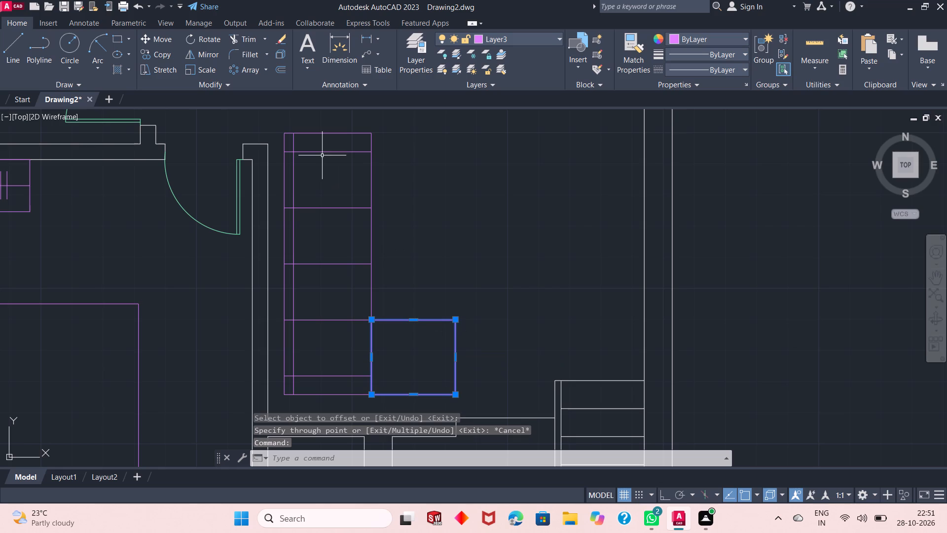
pyautogui.click(276, 53)
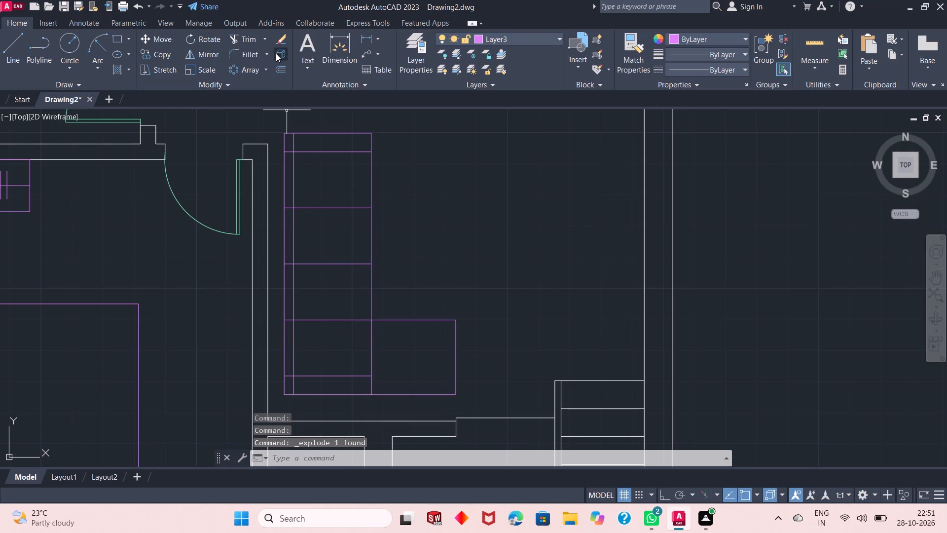
# Offset the side rectangle's right edge 6" inward, and its bottom edge inward through the end of the long section's lower inner line.
pyautogui.click(278, 71)
pyautogui.press('space')
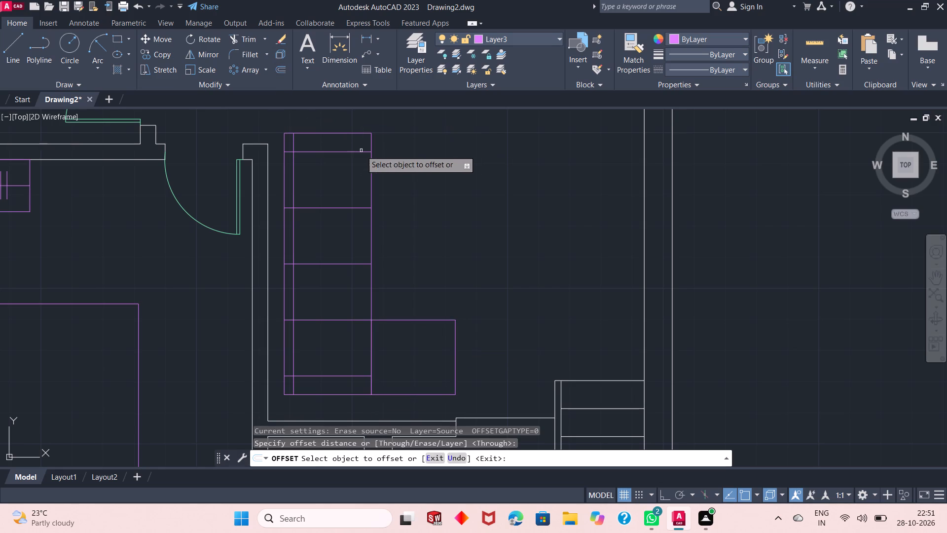
pyautogui.click(454, 359)
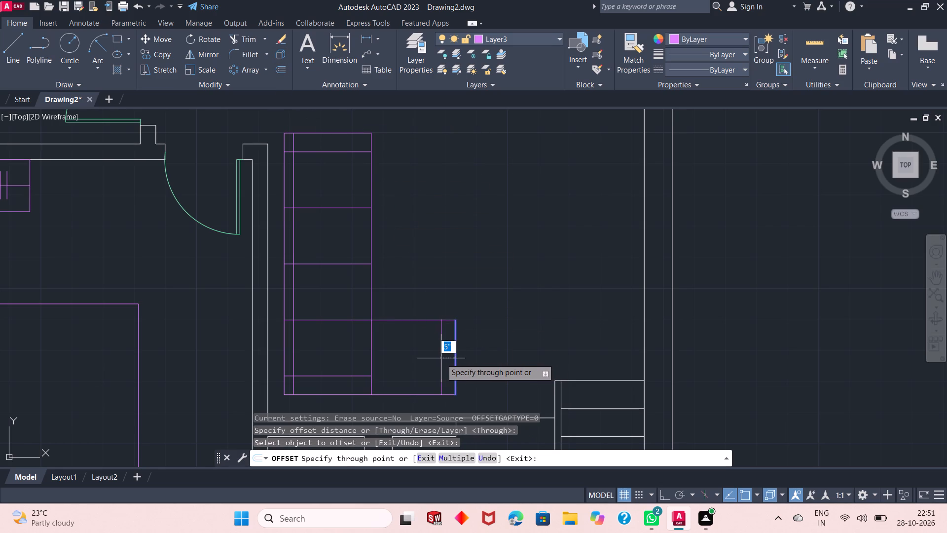
pyautogui.press('6')
pyautogui.hotkey('shift', '"')
pyautogui.press('Return')
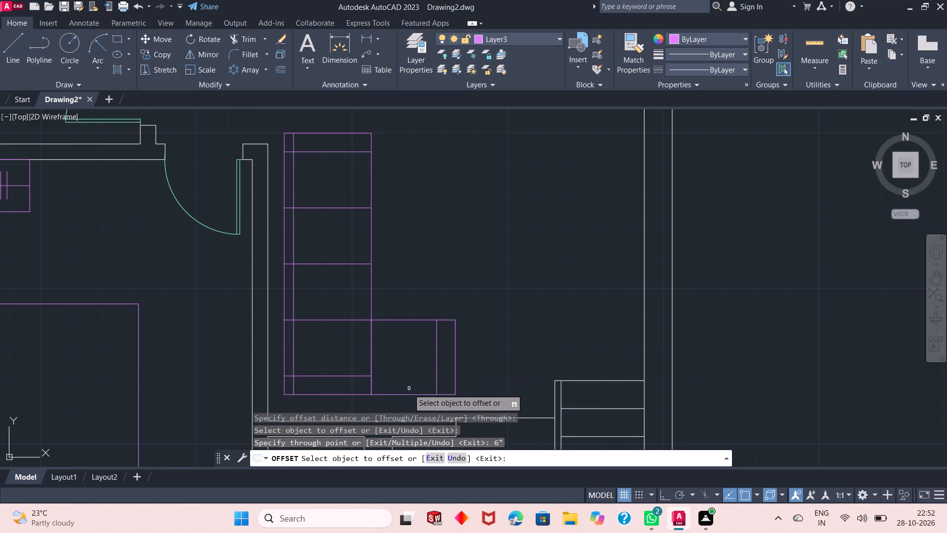
pyautogui.click(395, 394)
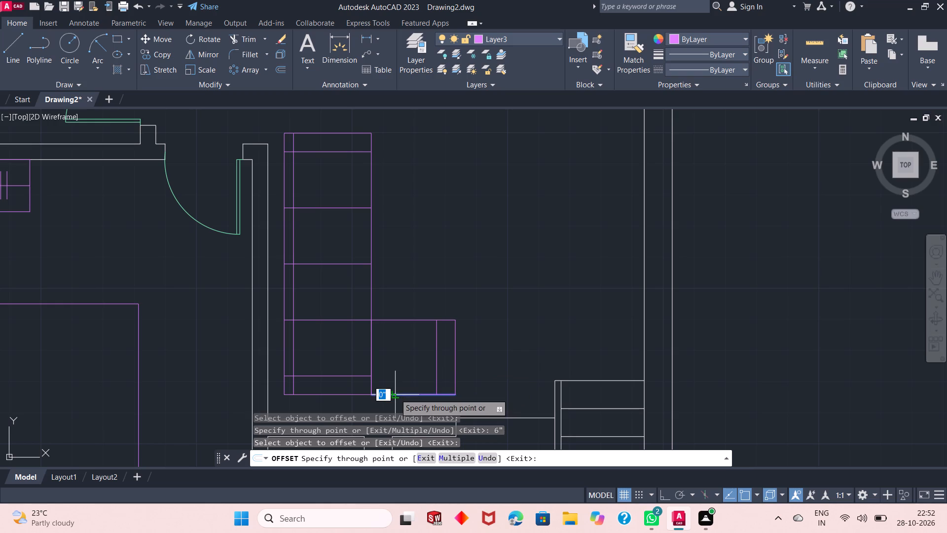
pyautogui.click(373, 379)
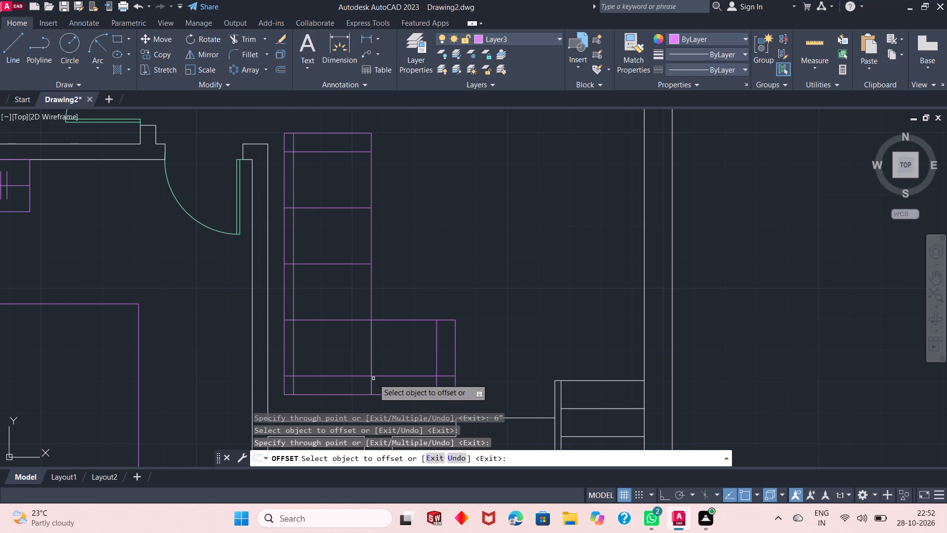
pyautogui.press('Return')
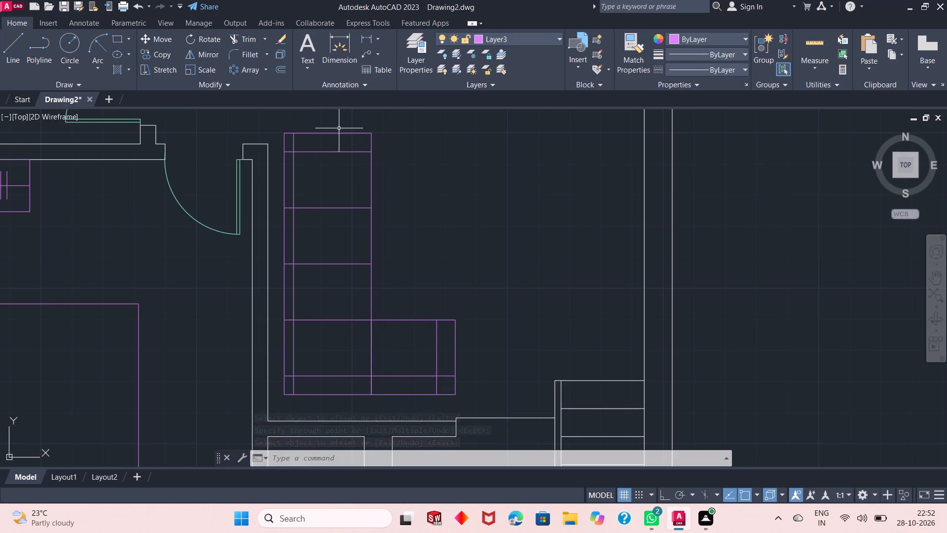
# Fillet the two outer corners at the top end of the sofa's long section with a 2" radius.
pyautogui.click(243, 51)
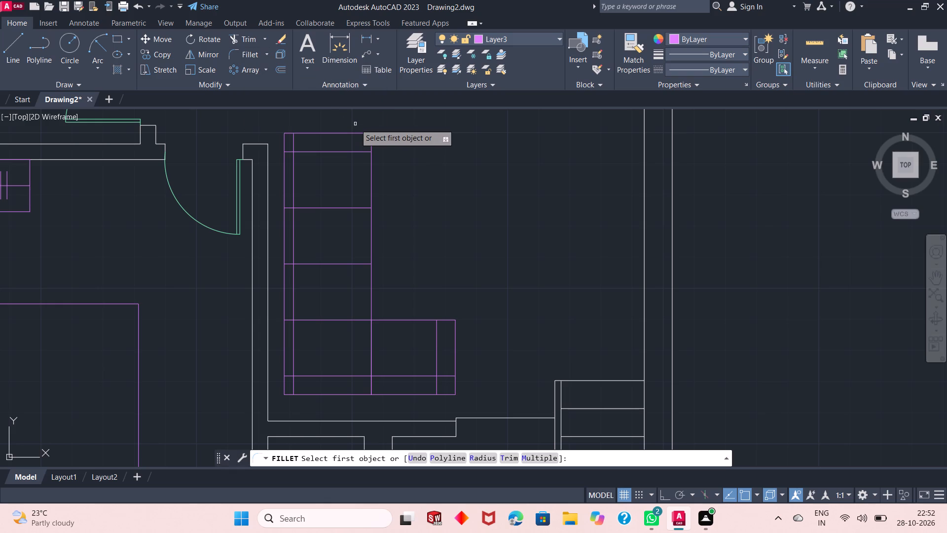
pyautogui.press('space')
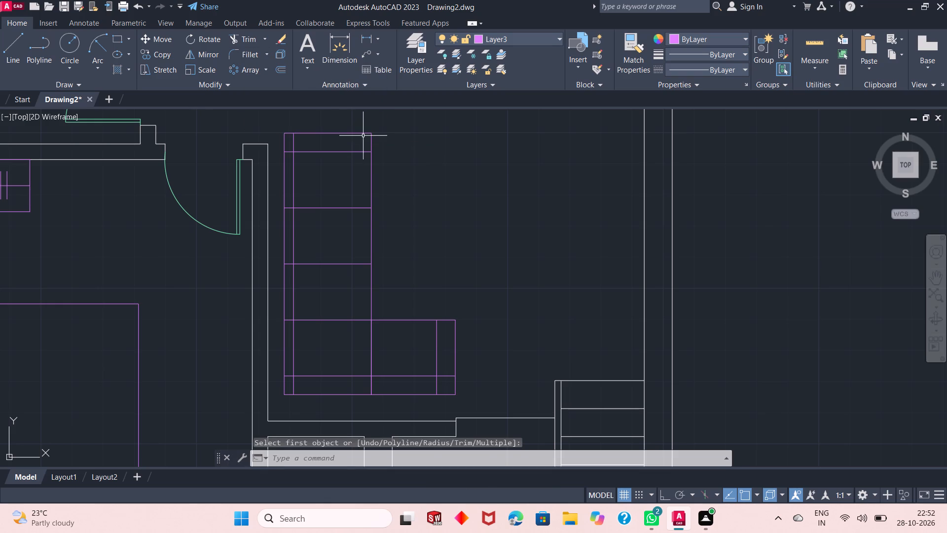
pyautogui.click(251, 57)
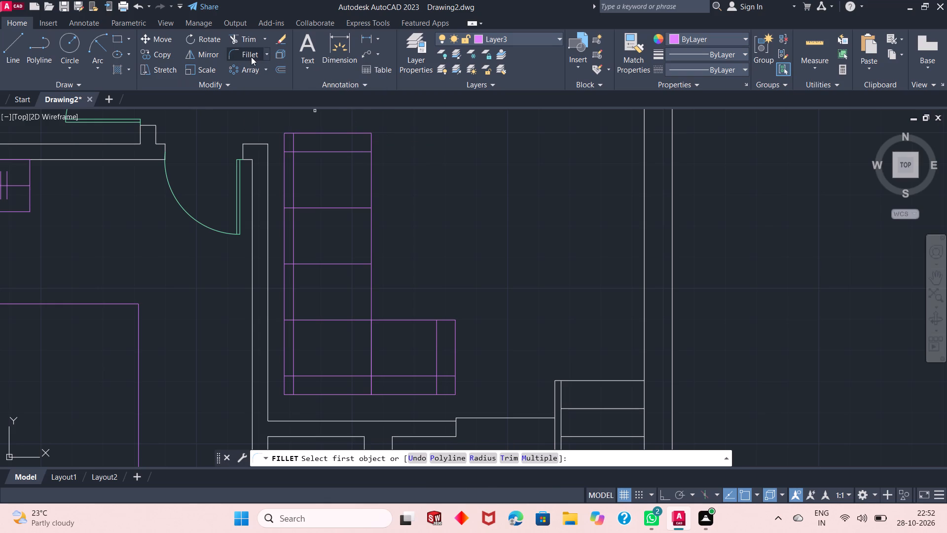
pyautogui.click(361, 133)
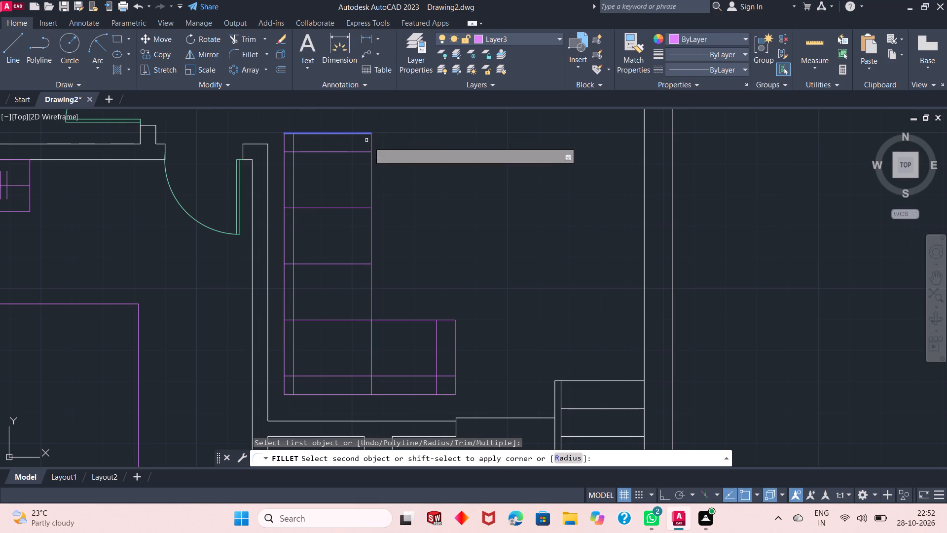
pyautogui.click(371, 143)
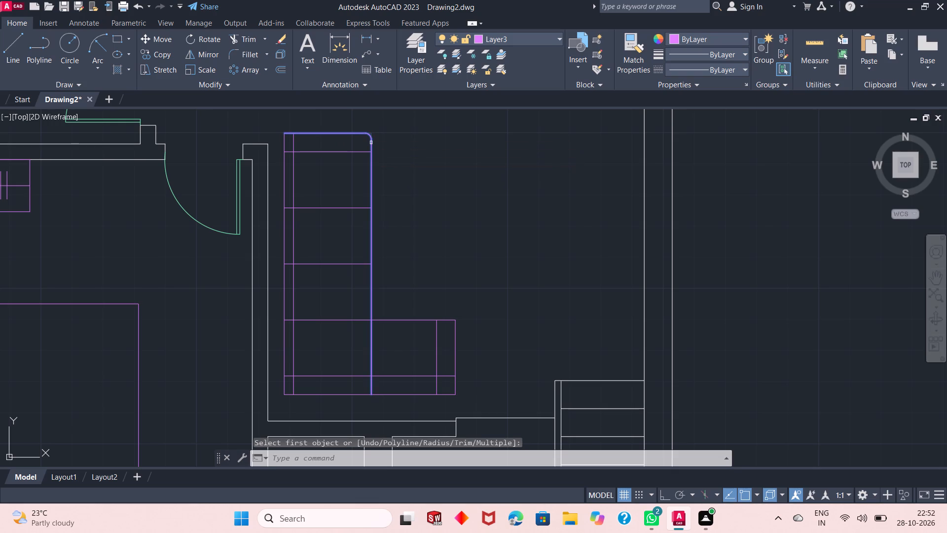
pyautogui.press('space')
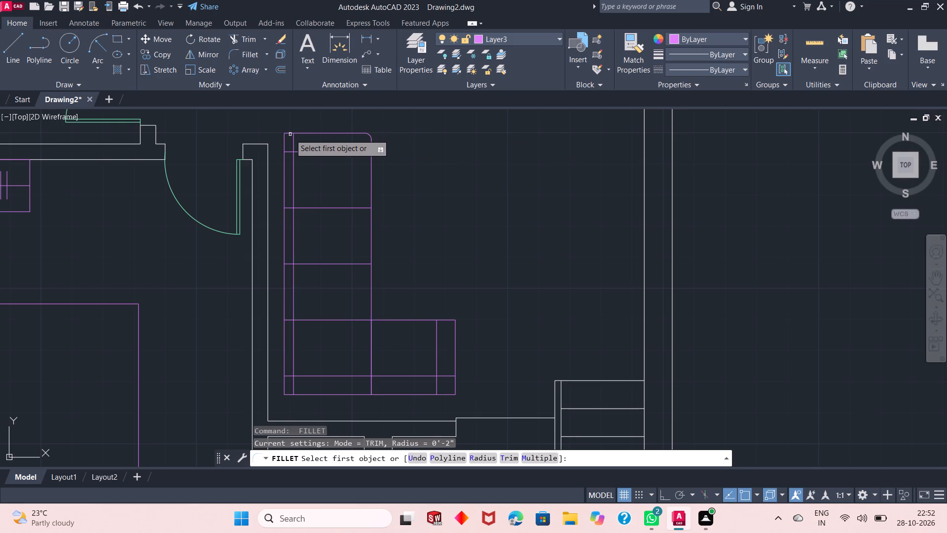
pyautogui.click(288, 133)
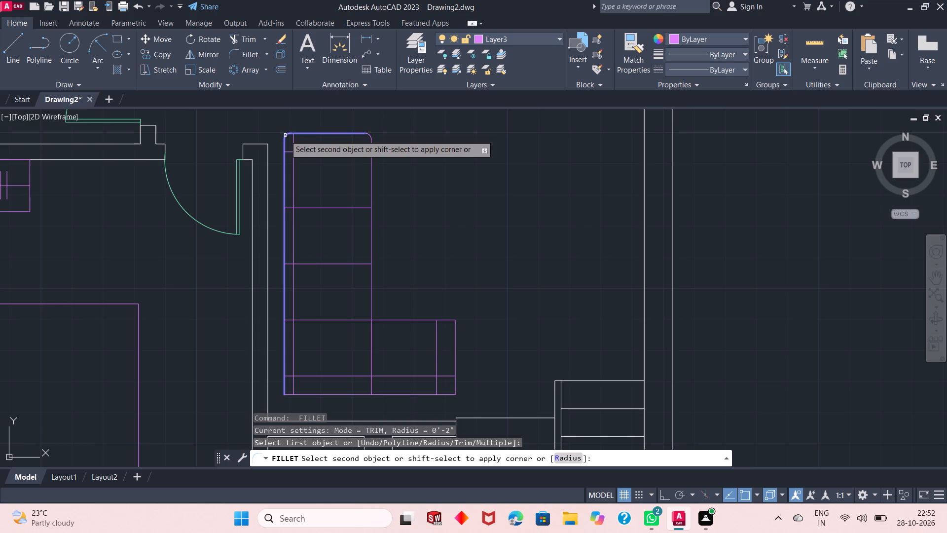
pyautogui.click(285, 136)
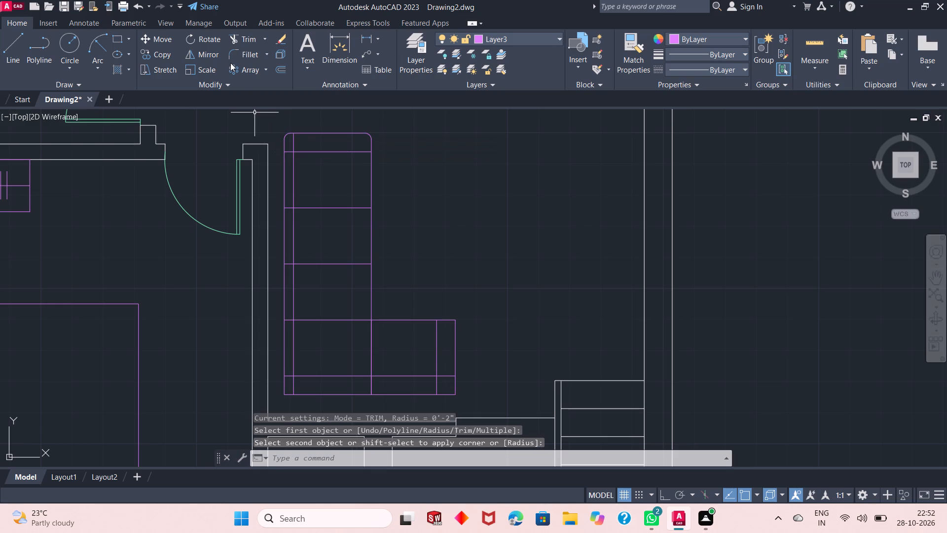
# Trim the inner line ends that cross the sofa's top, back and side bands, leaving one continuous 6" border around the seats.
pyautogui.click(240, 42)
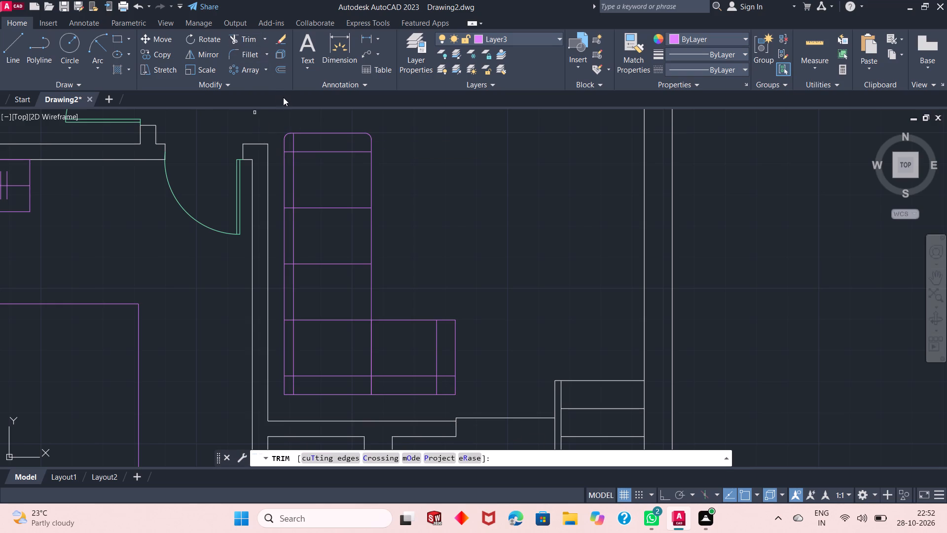
pyautogui.click(292, 140)
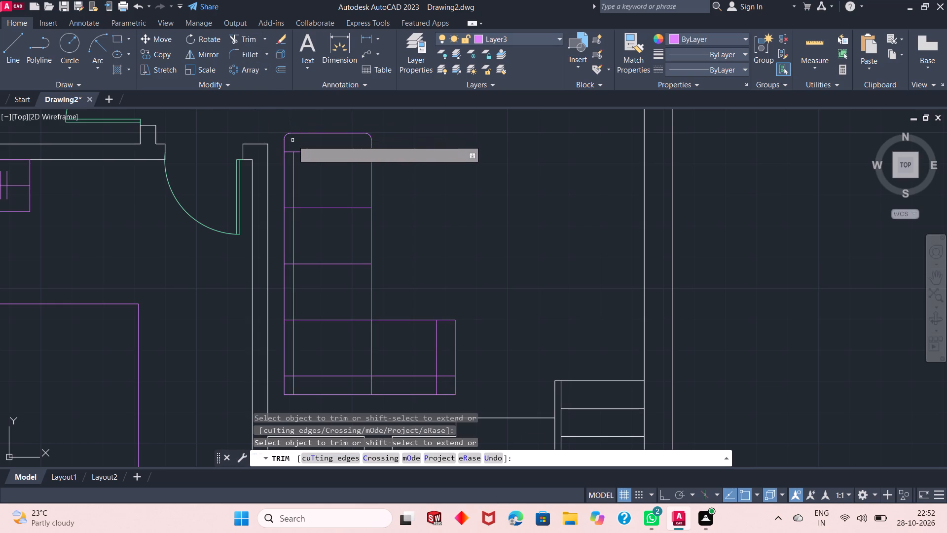
pyautogui.click(288, 146)
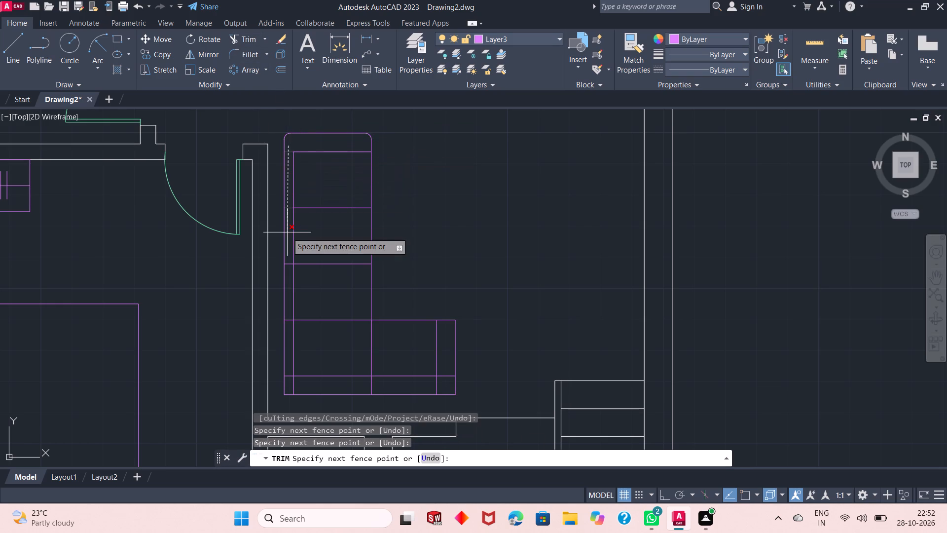
pyautogui.click(288, 382)
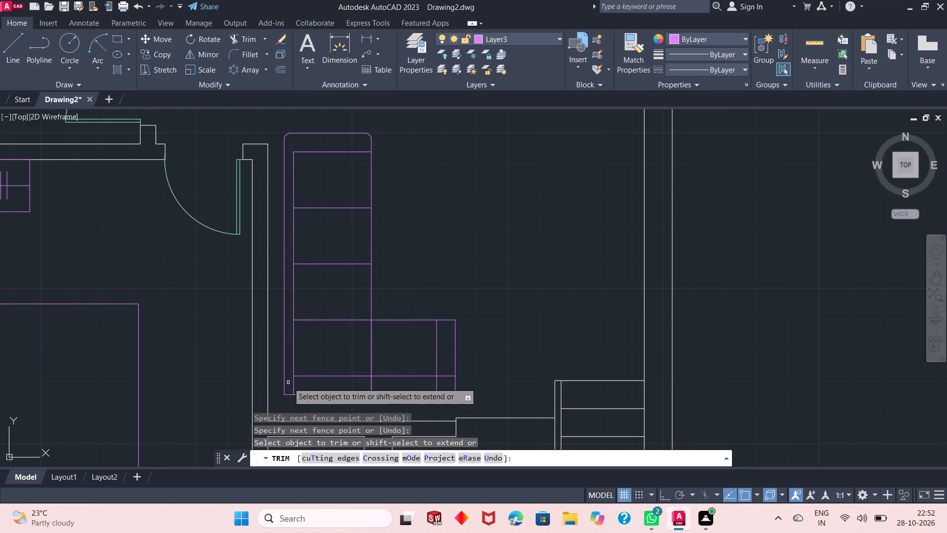
pyautogui.click(288, 382)
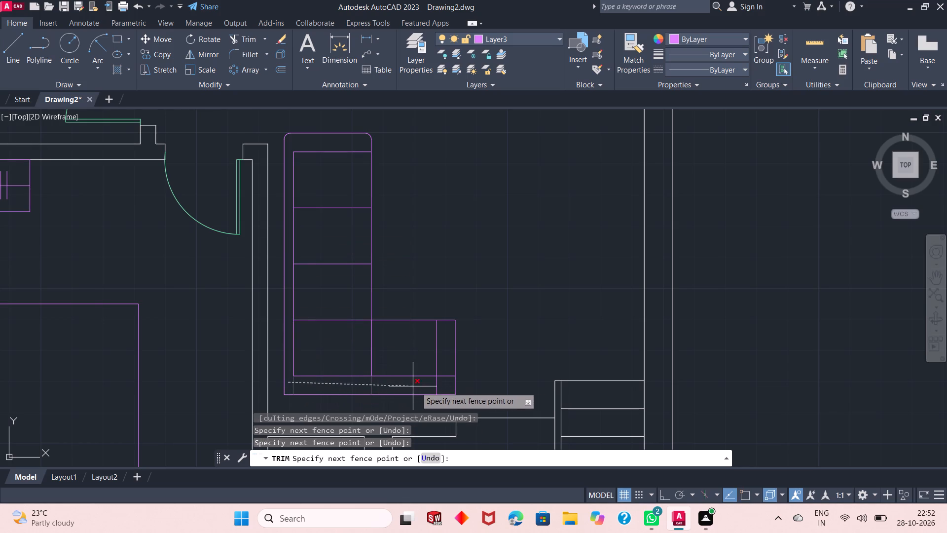
pyautogui.click(440, 387)
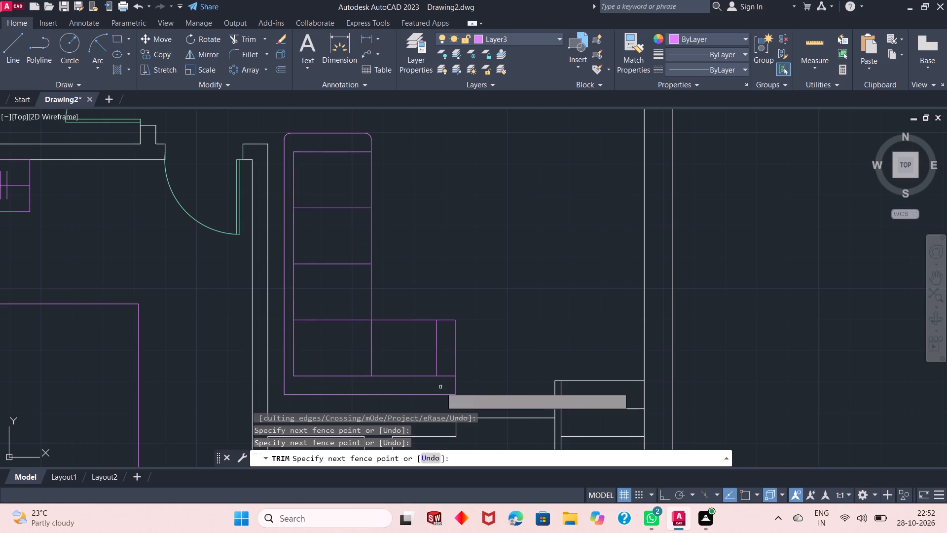
pyautogui.click(441, 386)
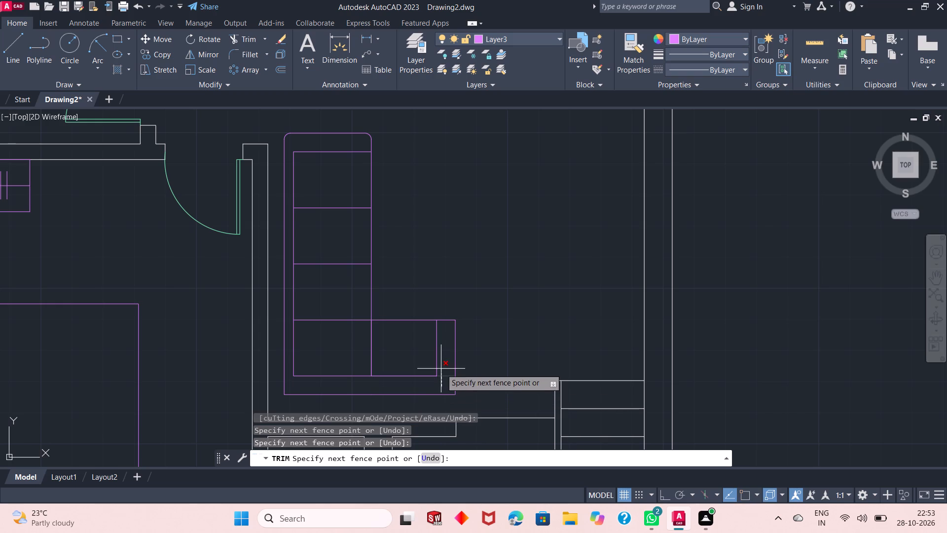
pyautogui.click(441, 369)
pyautogui.press('space')
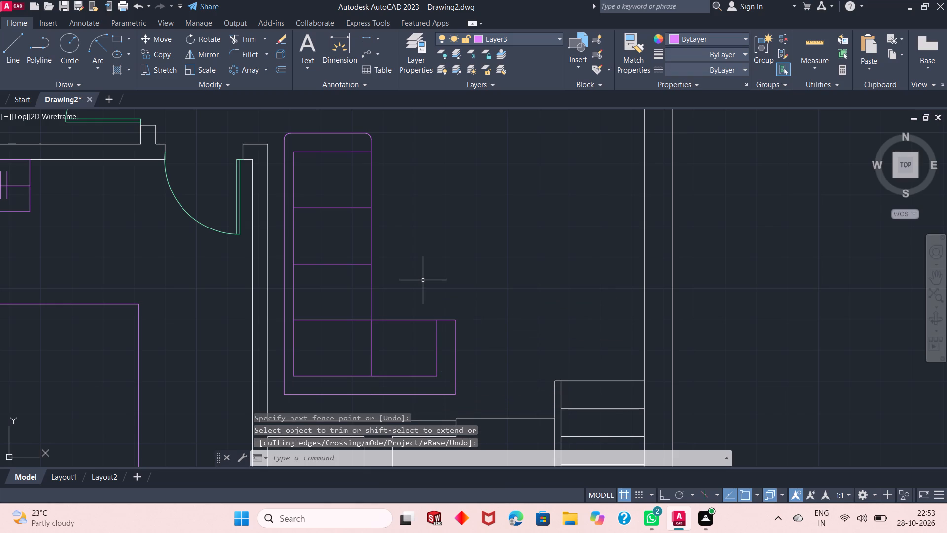
# Fillet the side section's two right outer corners and the sofa's lower-left outer corner with the 2" radius.
pyautogui.click(243, 50)
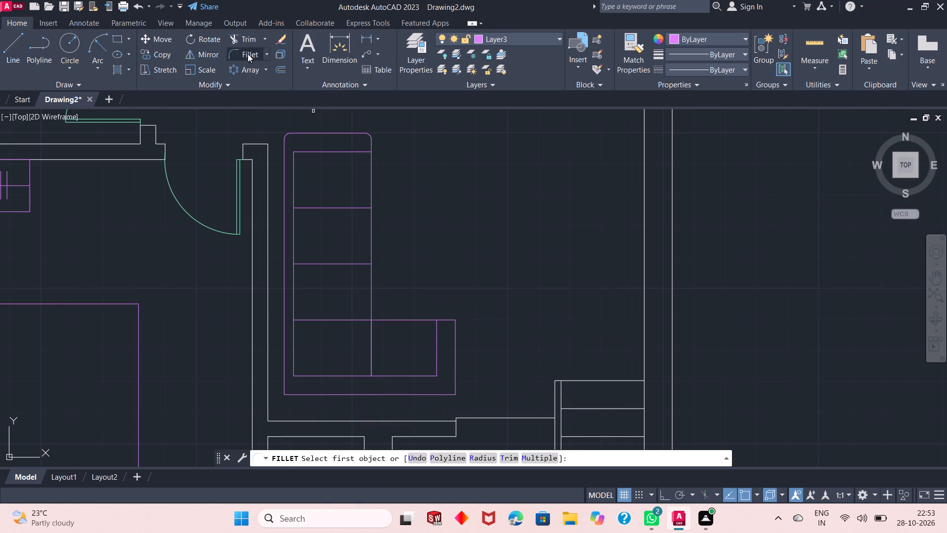
pyautogui.click(454, 327)
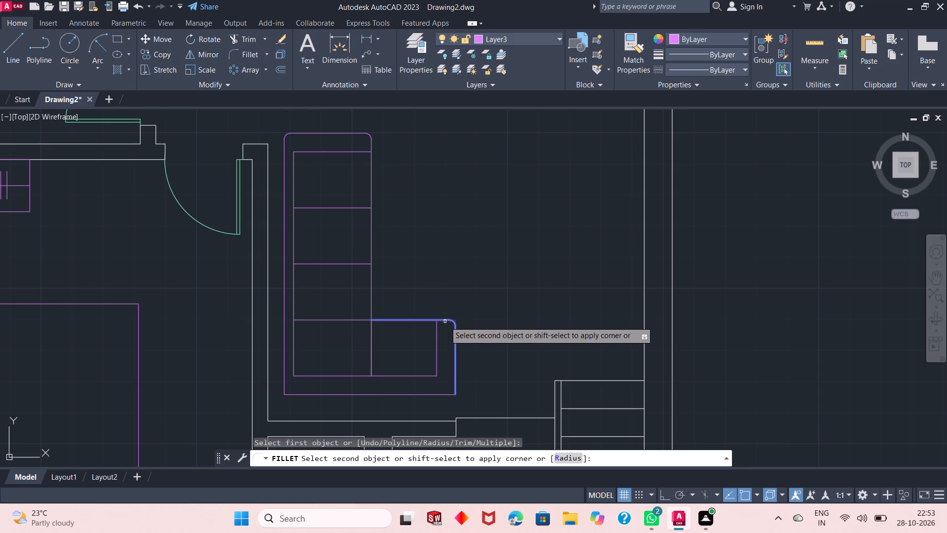
pyautogui.click(445, 321)
pyautogui.press('space')
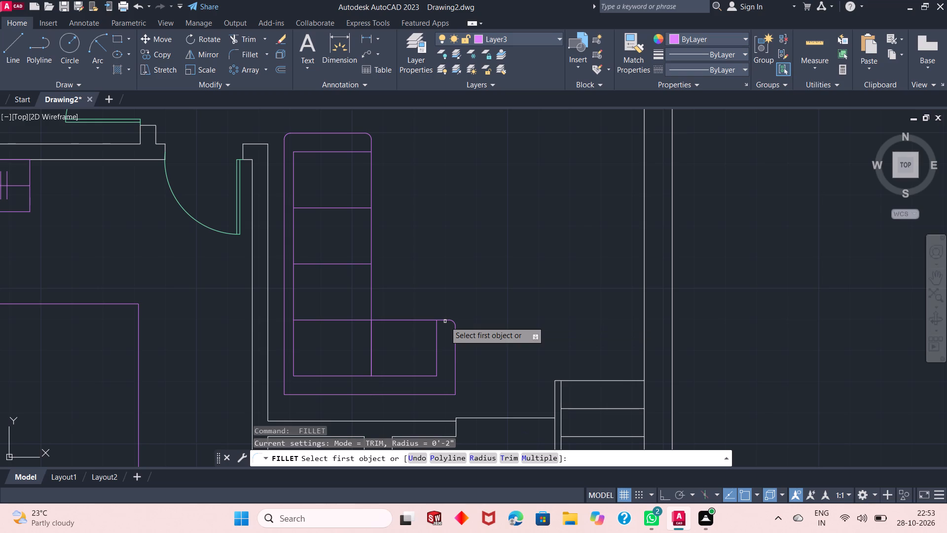
pyautogui.click(455, 379)
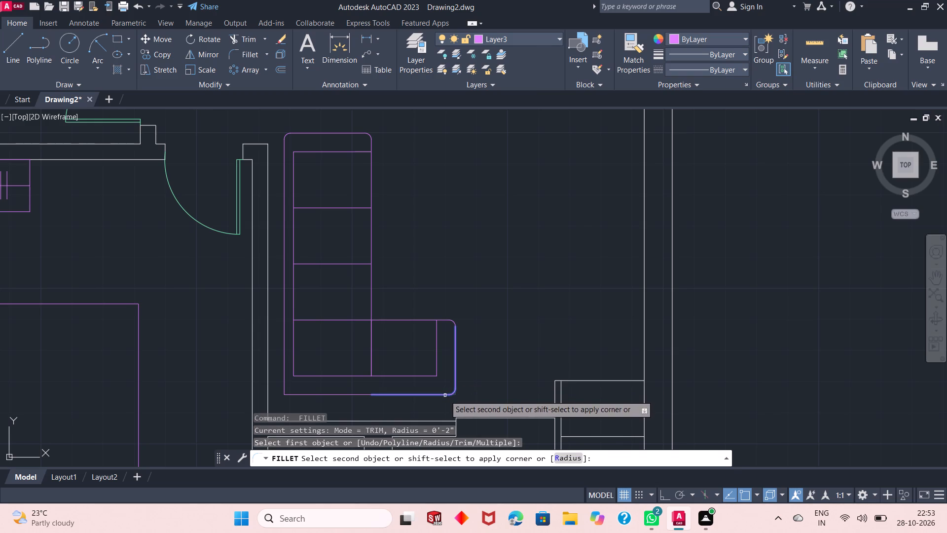
pyautogui.click(445, 395)
pyautogui.press('space')
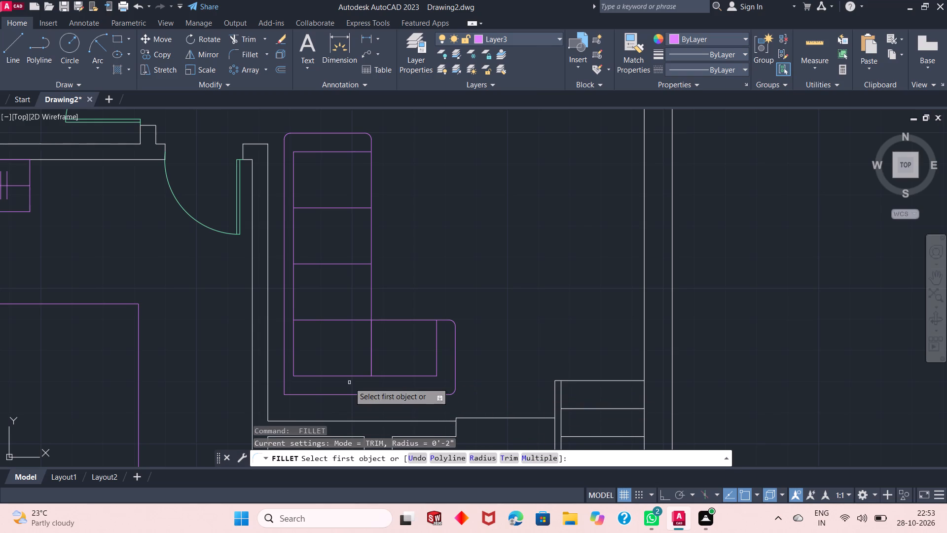
pyautogui.click(285, 382)
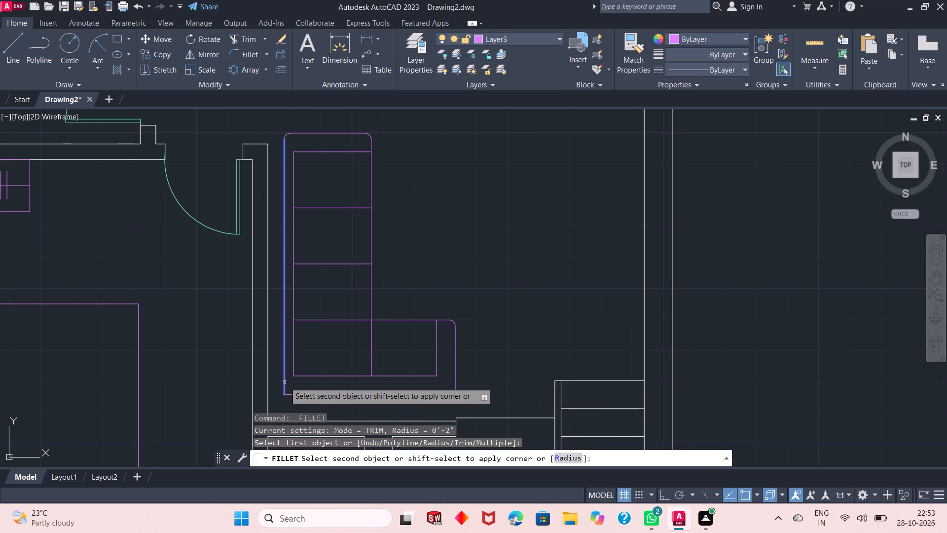
pyautogui.click(296, 394)
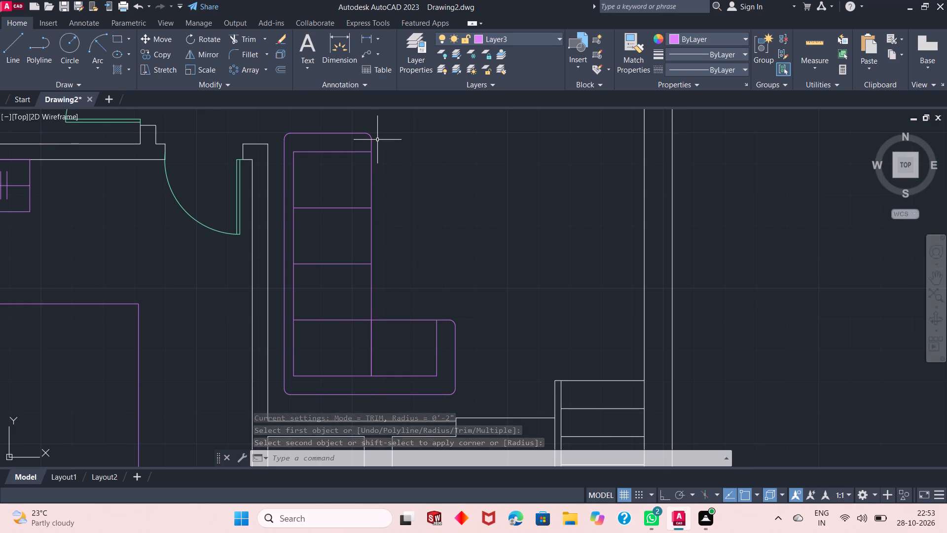
# Fillet the top seat's upper-right corner with the 2" radius.
pyautogui.keyDown('ctrl'); pyautogui.scroll(3, 377, 140); pyautogui.keyUp('ctrl')
pyautogui.press('space')
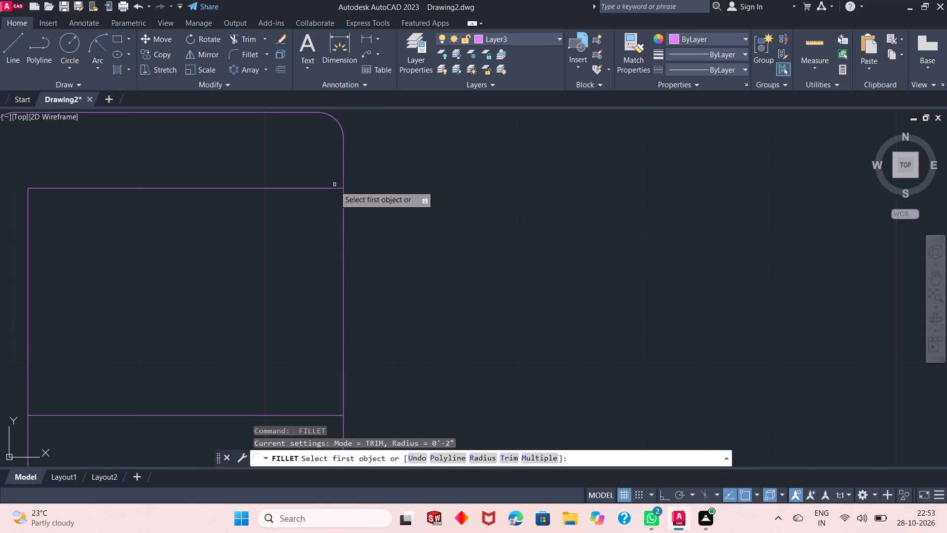
pyautogui.click(334, 187)
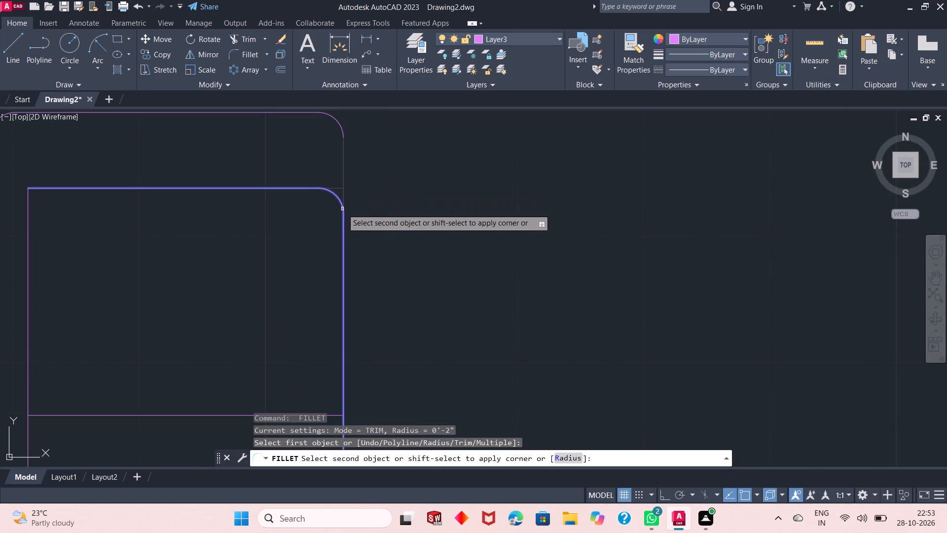
pyautogui.click(342, 209)
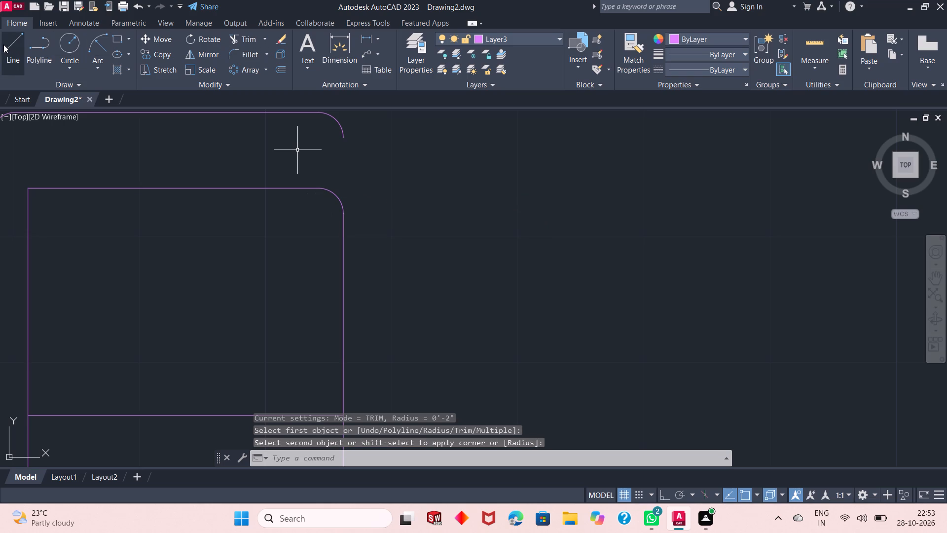
# Draw a vertical line closing the front-edge gap between the top seat's rounded corner and the sofa's rounded top-right corner.
pyautogui.click(3, 44)
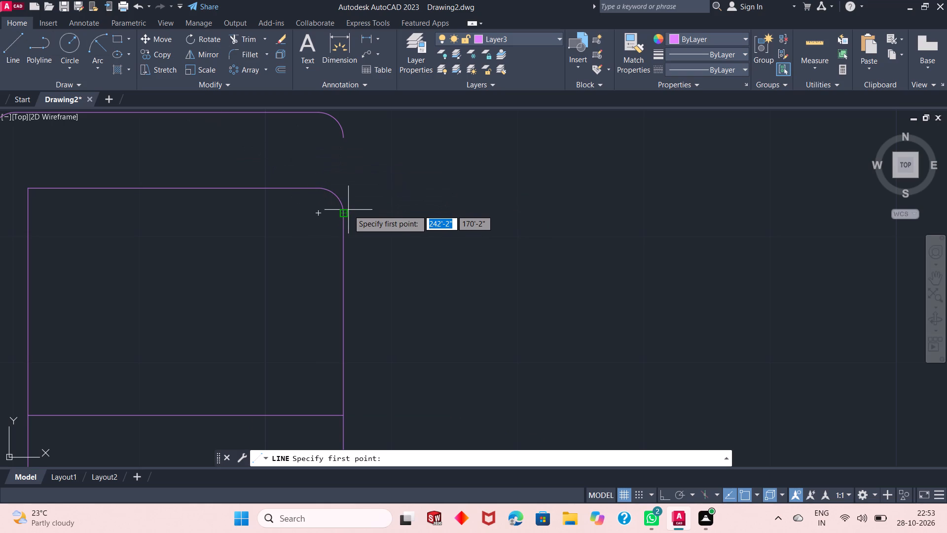
pyautogui.click(347, 213)
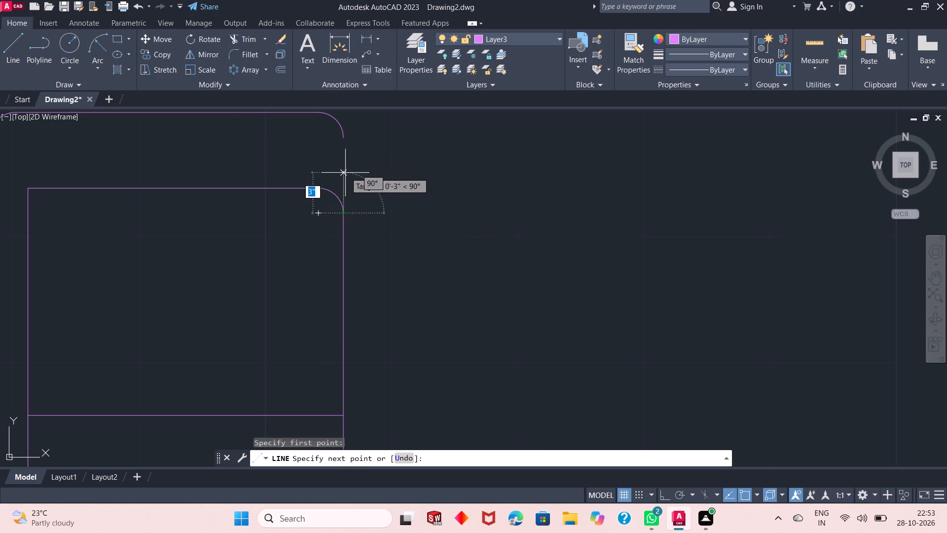
pyautogui.click(343, 138)
pyautogui.press('space')
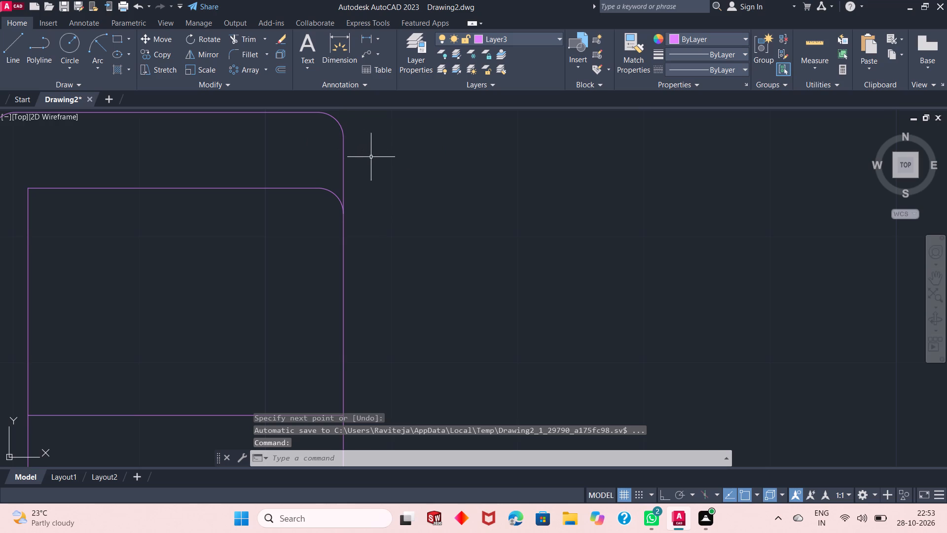
# Fillet the top seat's lower-right corner, between the first seat division line and the front edge, with the 2" radius.
pyautogui.keyDown('ctrl'); pyautogui.scroll(-2, 371, 157); pyautogui.keyUp('ctrl')
pyautogui.keyDown('ctrl'); pyautogui.scroll(2, 363, 277); pyautogui.keyUp('ctrl')
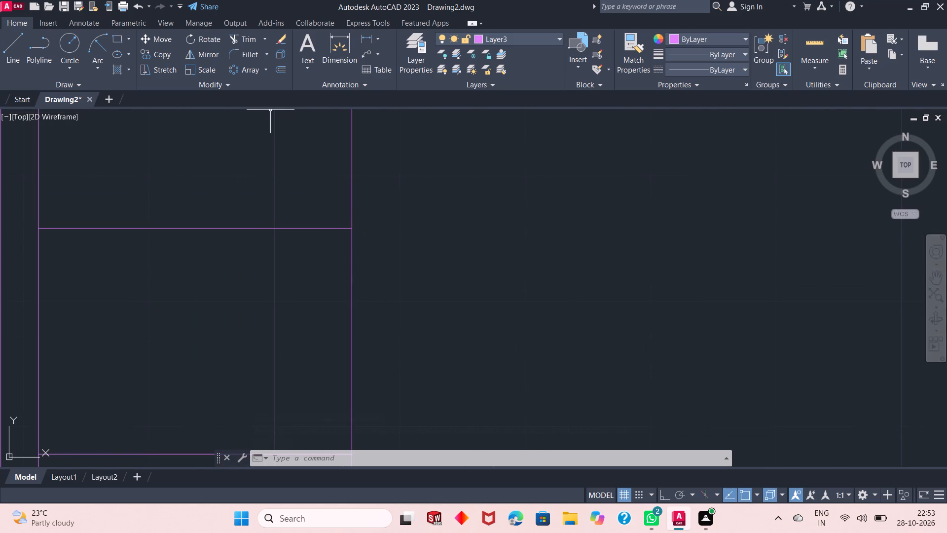
pyautogui.click(254, 60)
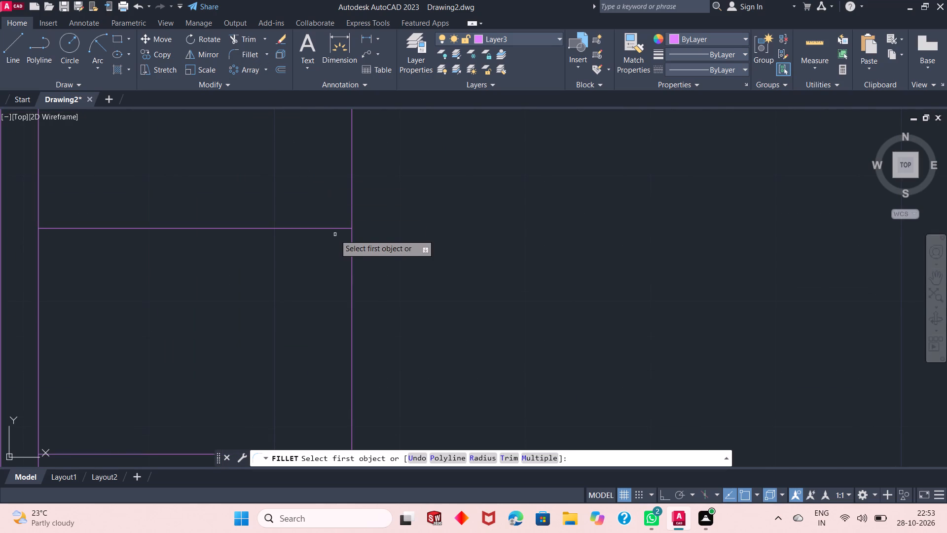
pyautogui.click(342, 228)
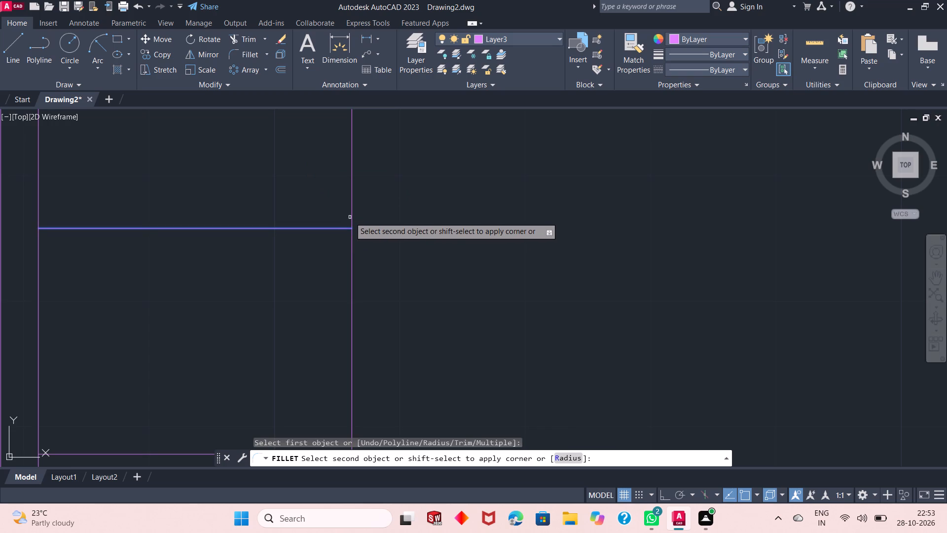
pyautogui.click(352, 215)
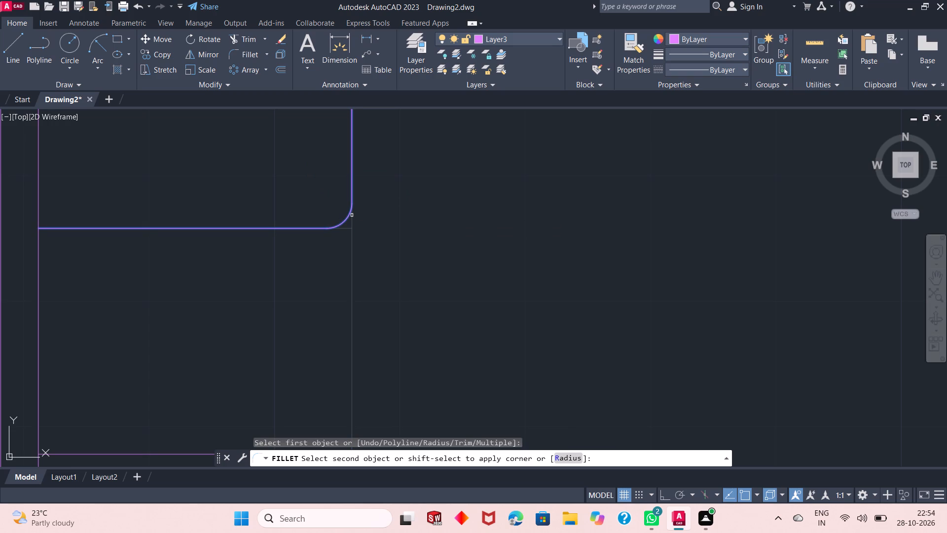
pyautogui.keyDown('ctrl'); pyautogui.scroll(-3, 352, 215); pyautogui.keyUp('ctrl')
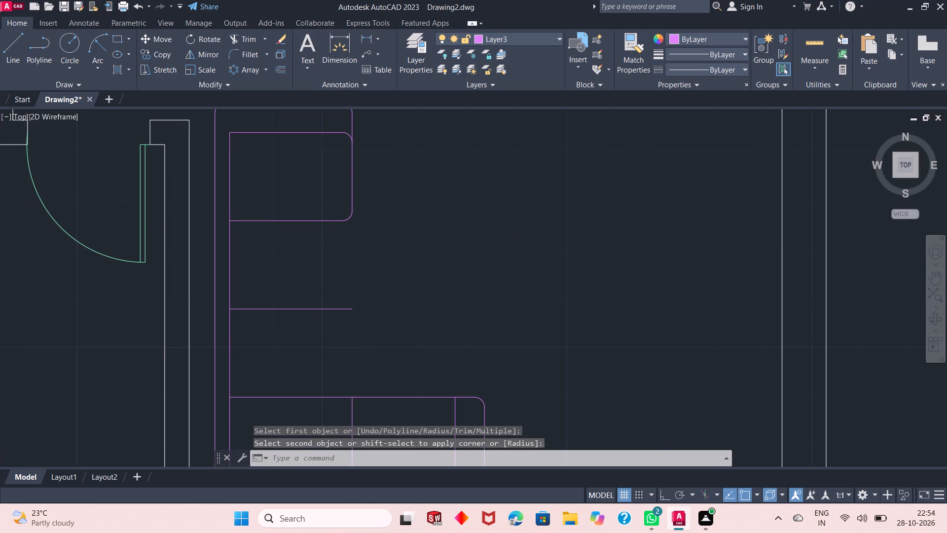
# Redraw the front edge from the inner corner up to the top seat's lower fillet, and extend the first division line 2" to it.
pyautogui.click(24, 40)
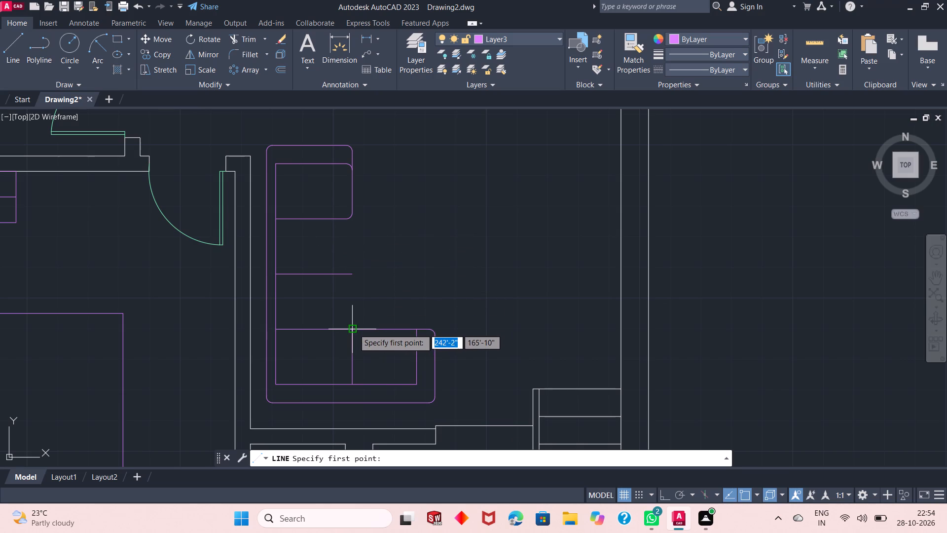
pyautogui.moveTo(354, 329); pyautogui.dragTo(352, 210)
pyautogui.click(352, 210)
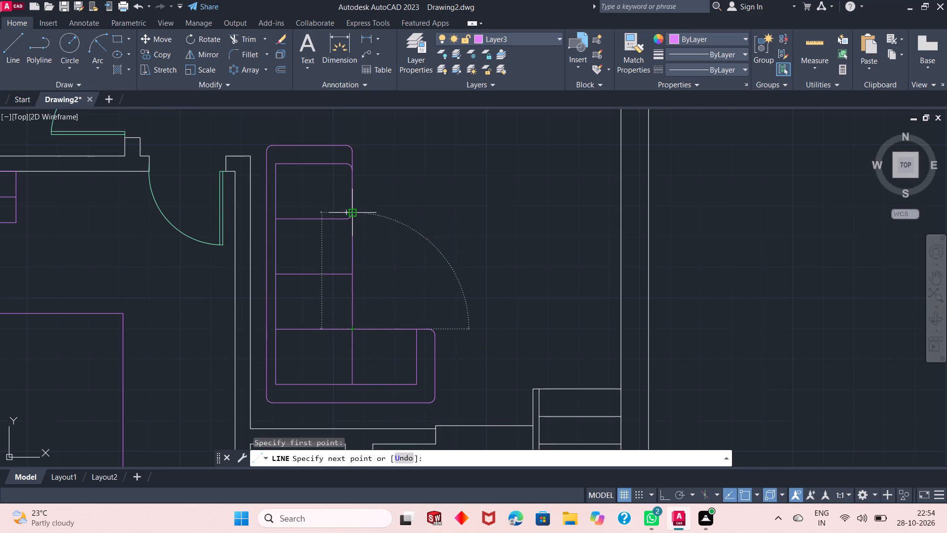
pyautogui.press('space')
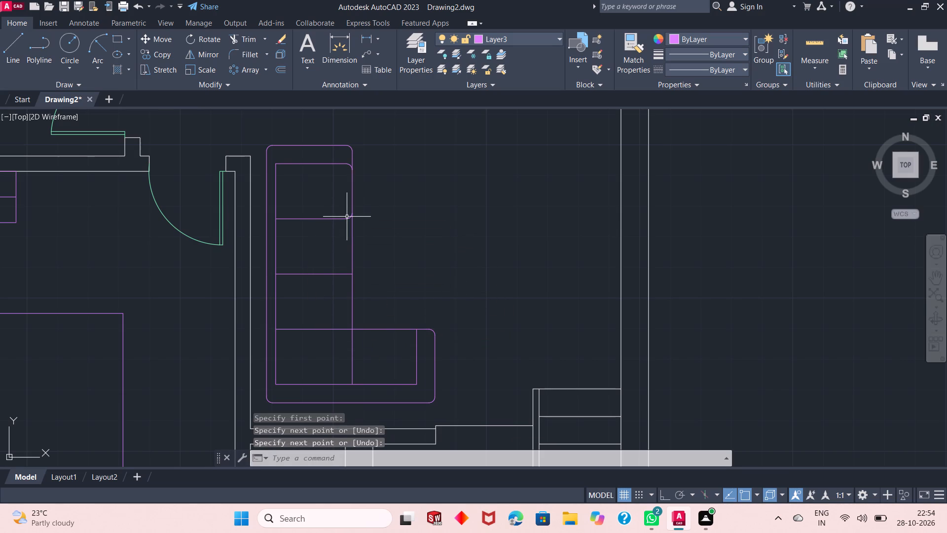
pyautogui.keyDown('ctrl'); pyautogui.scroll(3, 346, 217); pyautogui.keyUp('ctrl')
pyautogui.press('space')
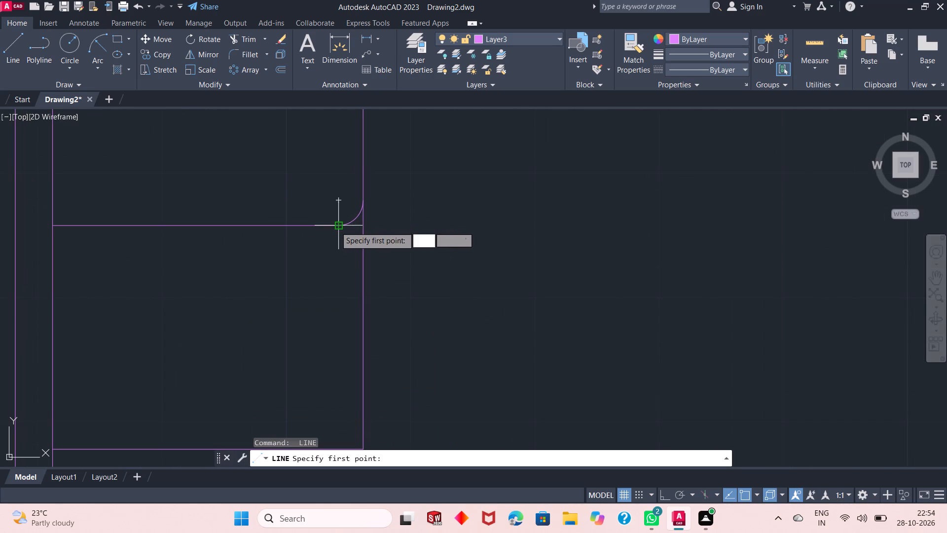
pyautogui.moveTo(335, 227); pyautogui.dragTo(364, 228)
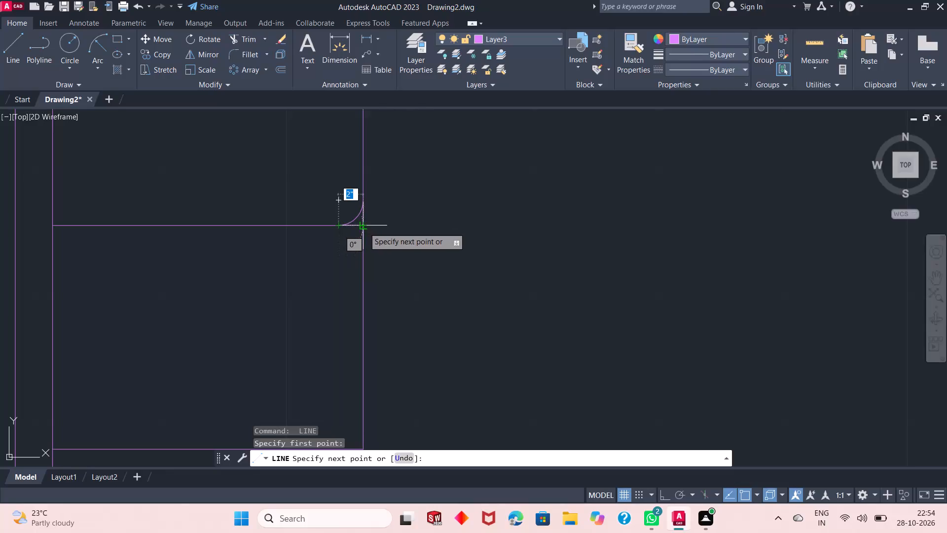
pyautogui.click(364, 228)
pyautogui.press('space')
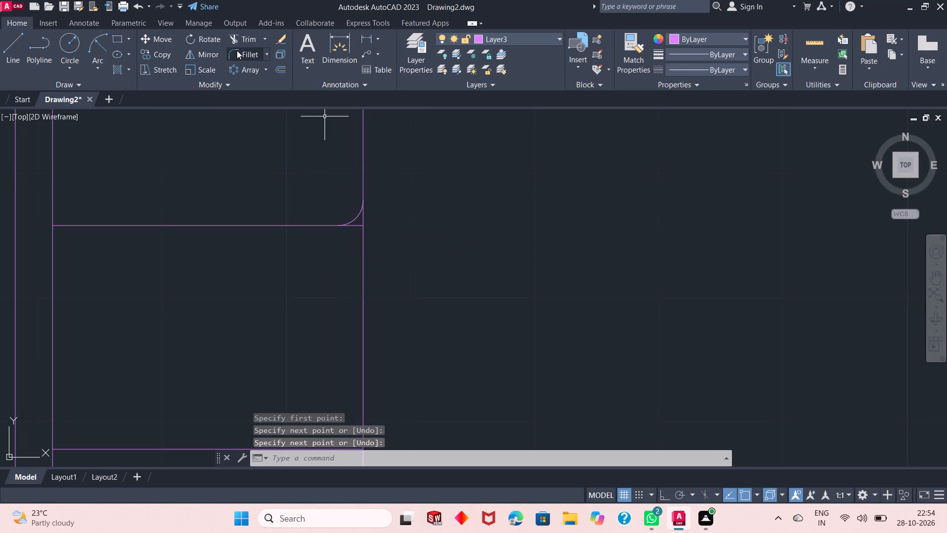
# Fillet the second seat's upper-right and lower-right corners with the 2" radius.
pyautogui.click(237, 51)
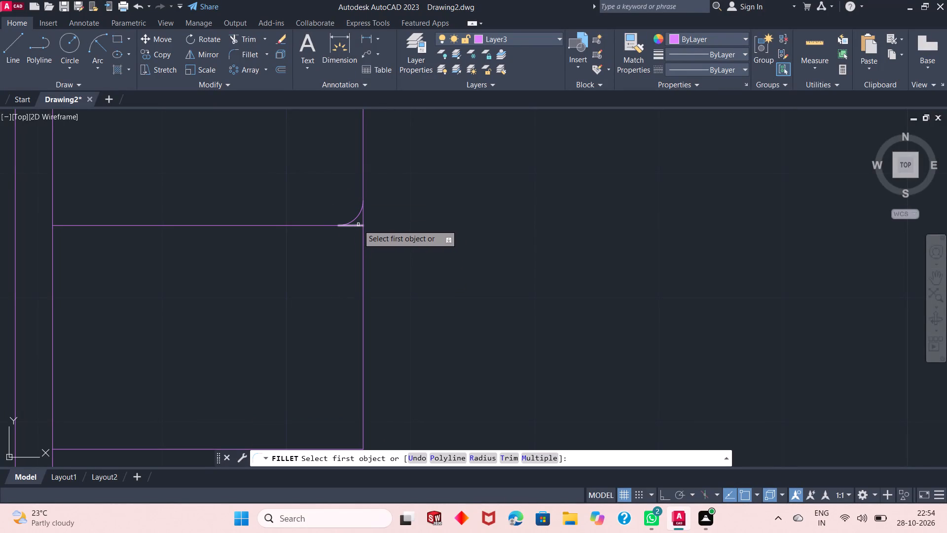
pyautogui.click(358, 225)
pyautogui.click(362, 241)
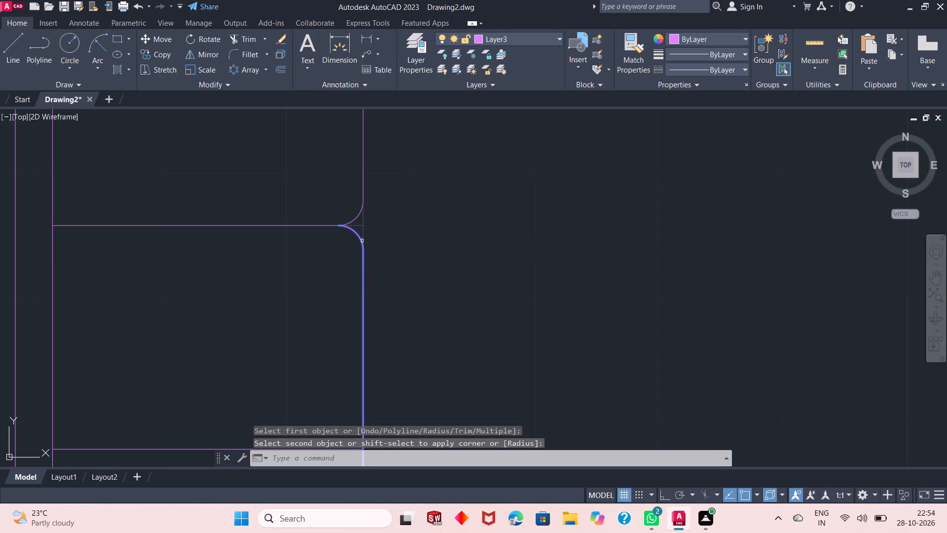
pyautogui.keyDown('ctrl'); pyautogui.scroll(-2, 376, 210); pyautogui.keyUp('ctrl')
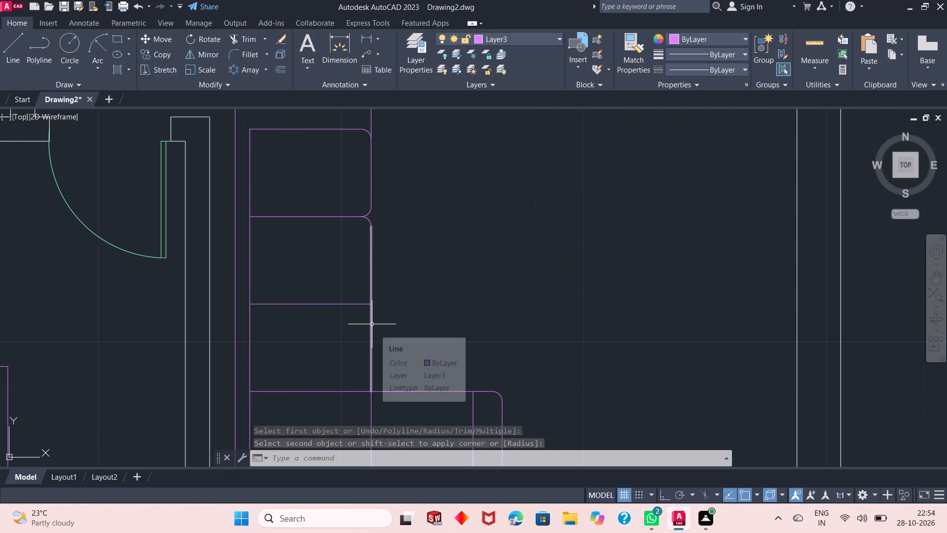
pyautogui.press('space')
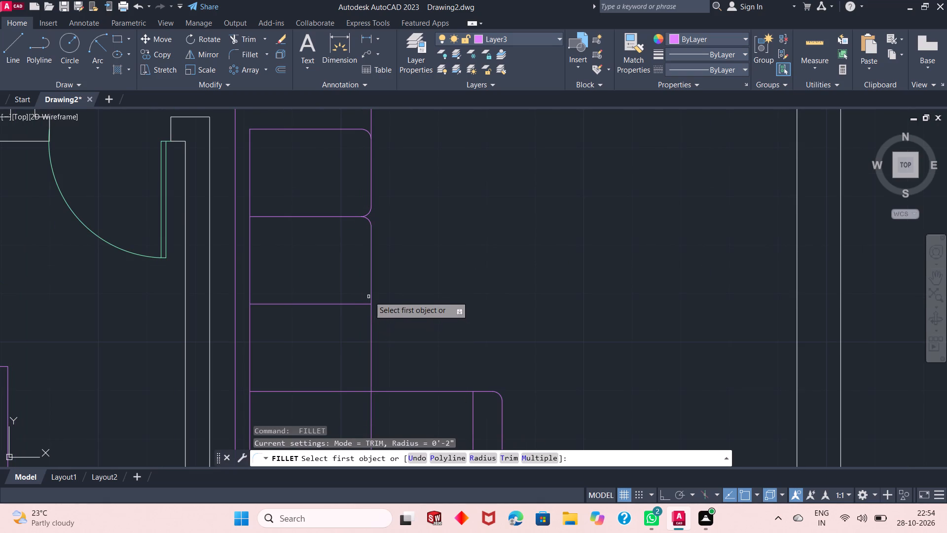
pyautogui.click(370, 295)
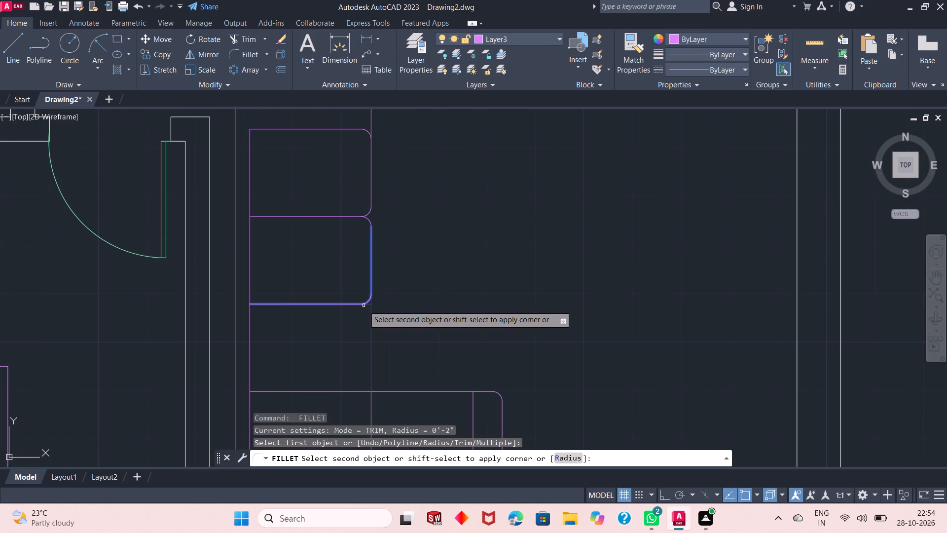
pyautogui.click(364, 305)
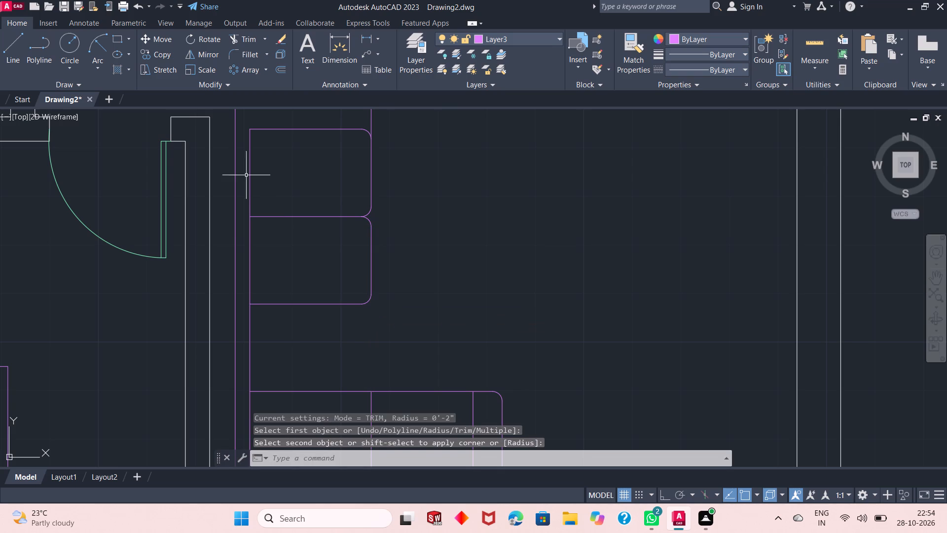
# Redraw the third seat's front edge up to the second seat's lower fillet, and extend the second division line 2" to it.
pyautogui.click(12, 56)
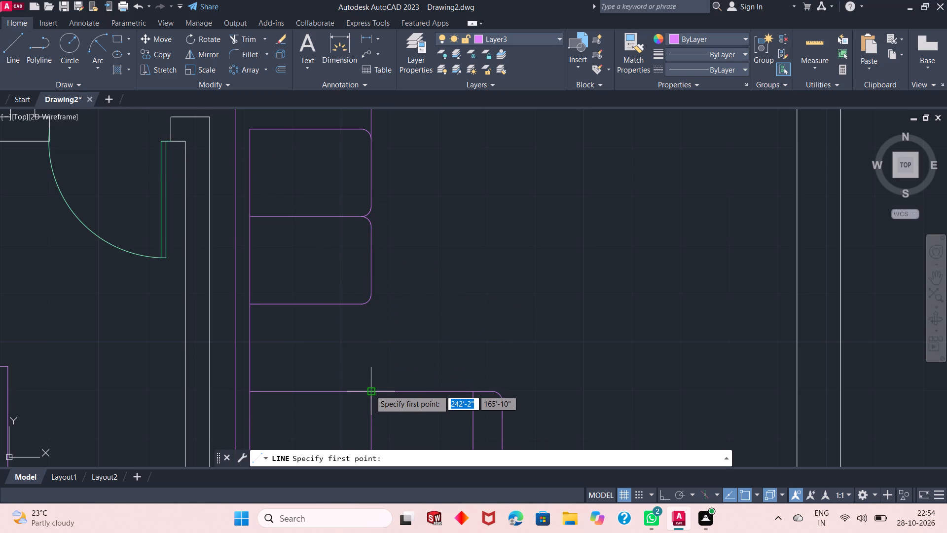
pyautogui.click(370, 390)
pyautogui.click(373, 292)
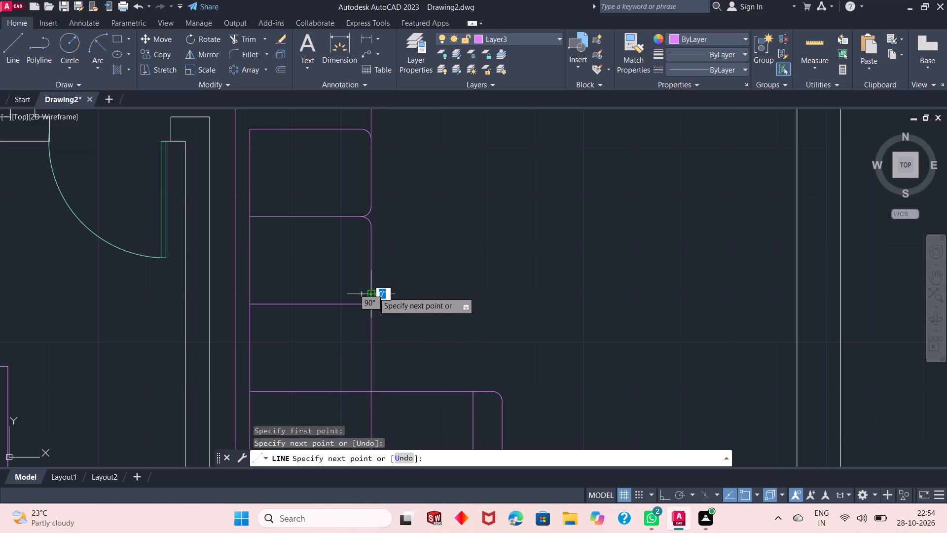
pyautogui.press('space')
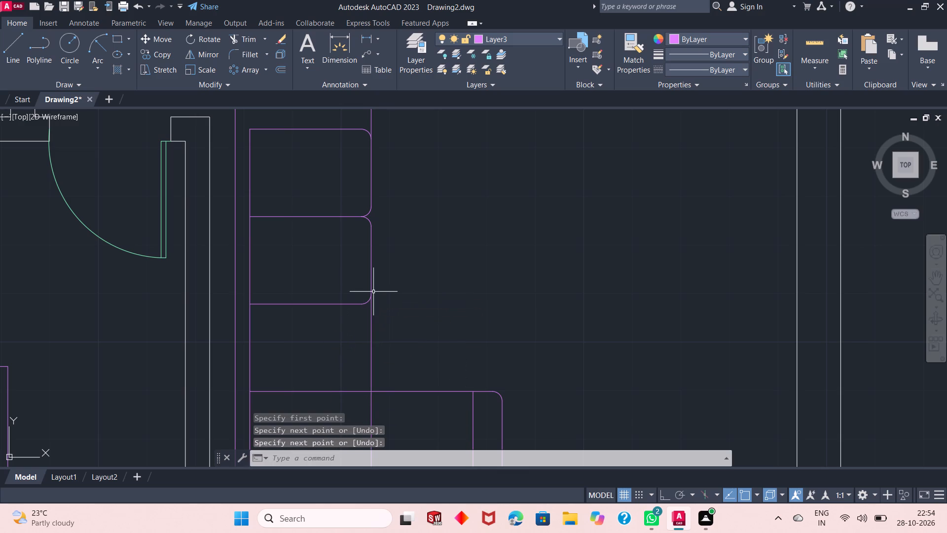
pyautogui.keyDown('ctrl'); pyautogui.scroll(1, 373, 292); pyautogui.keyUp('ctrl')
pyautogui.press('space')
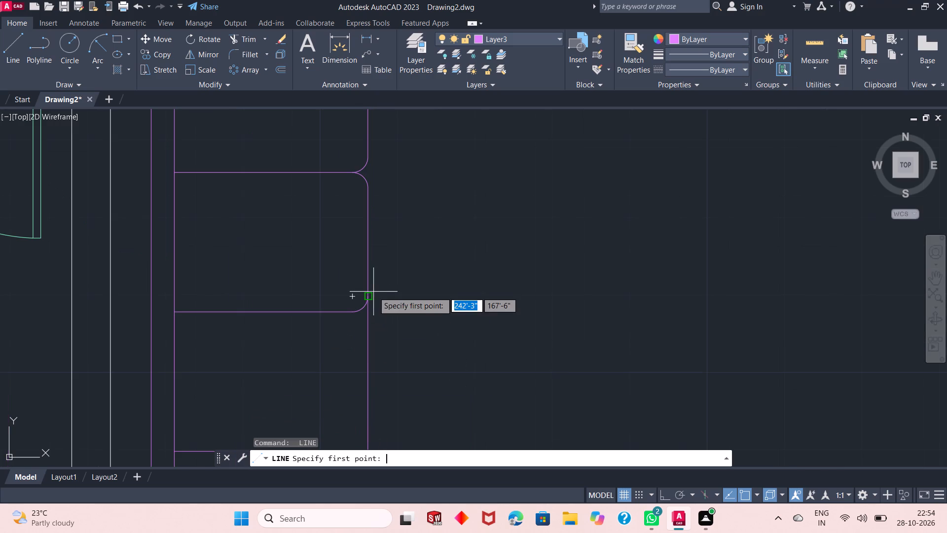
pyautogui.click(354, 313)
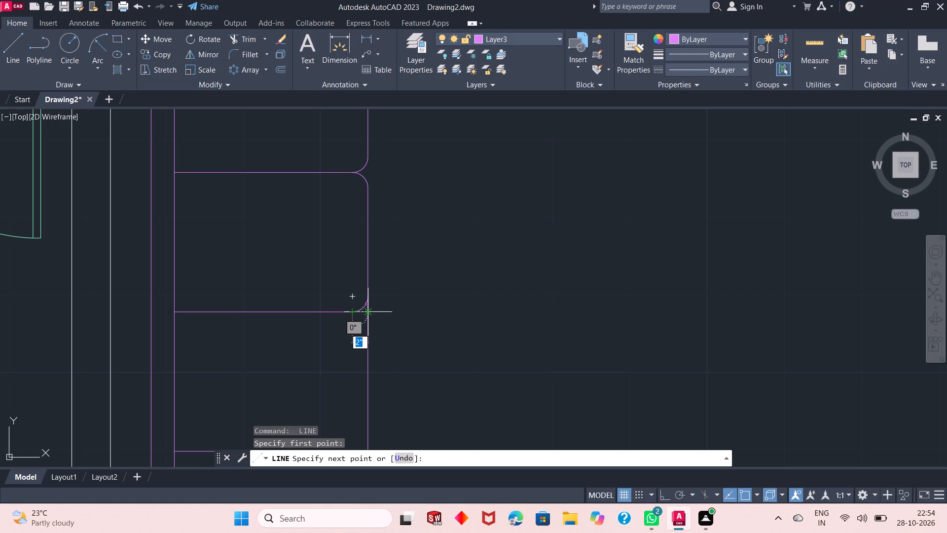
pyautogui.click(371, 313)
pyautogui.press('space')
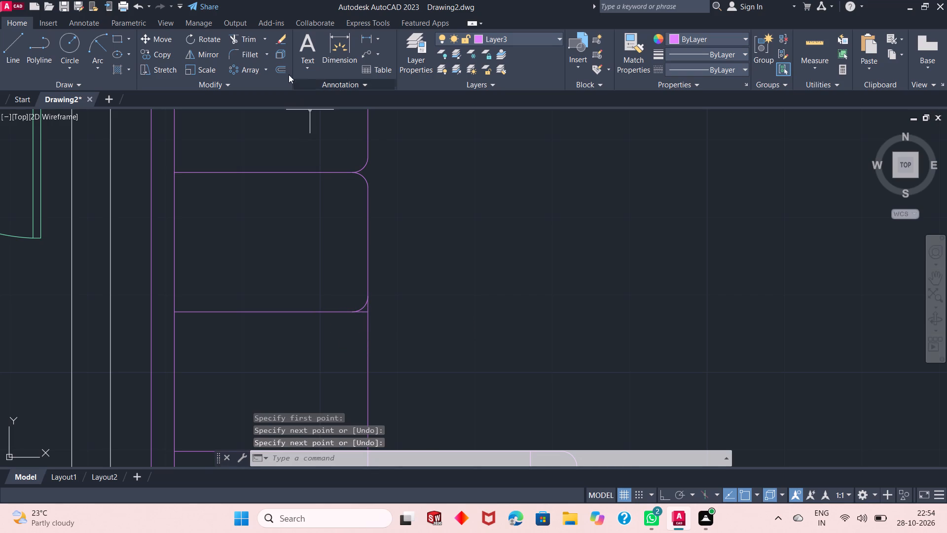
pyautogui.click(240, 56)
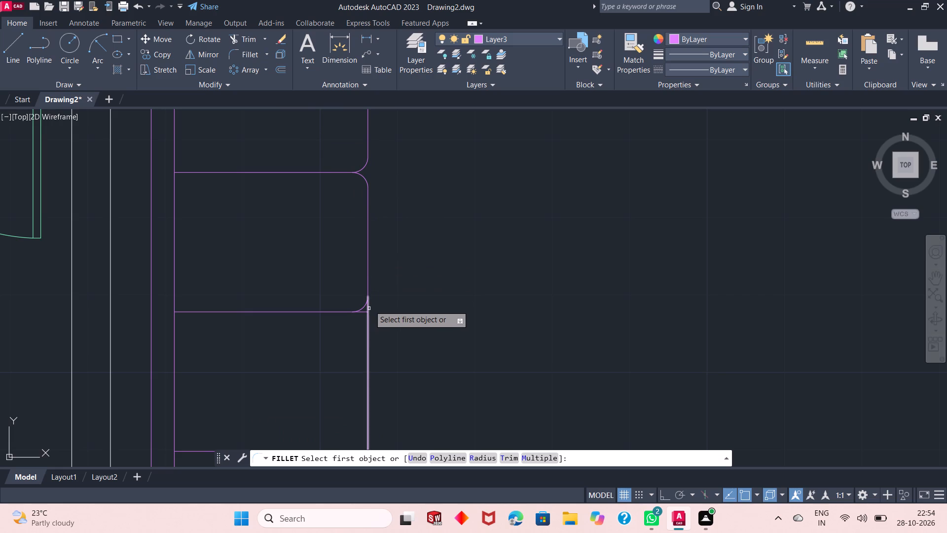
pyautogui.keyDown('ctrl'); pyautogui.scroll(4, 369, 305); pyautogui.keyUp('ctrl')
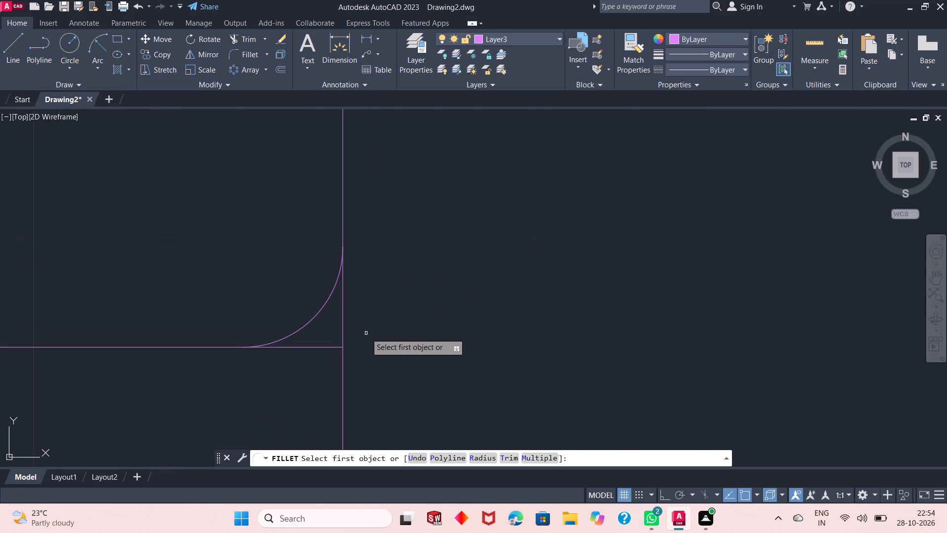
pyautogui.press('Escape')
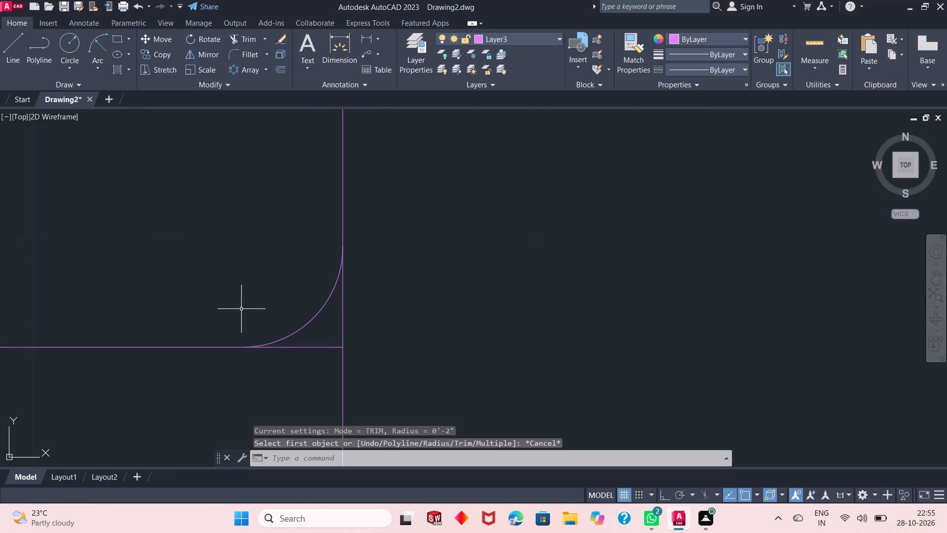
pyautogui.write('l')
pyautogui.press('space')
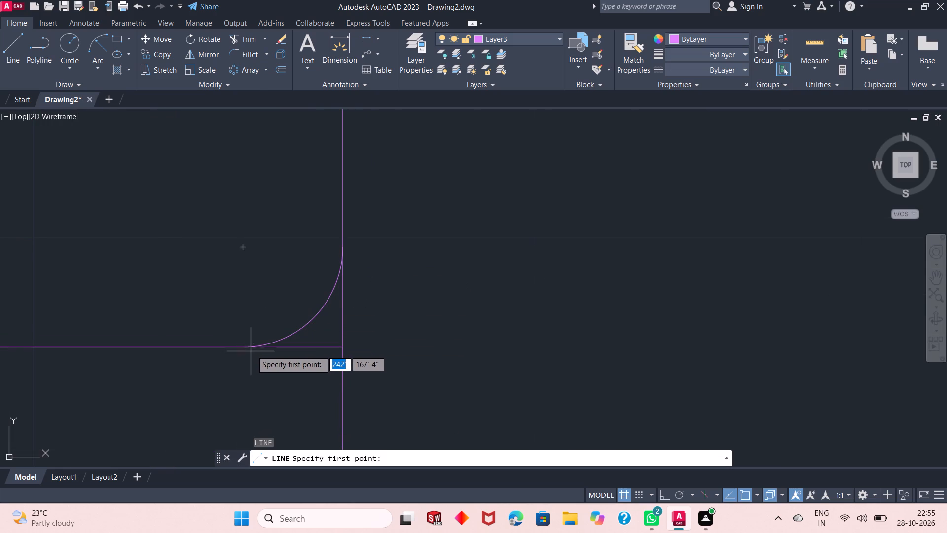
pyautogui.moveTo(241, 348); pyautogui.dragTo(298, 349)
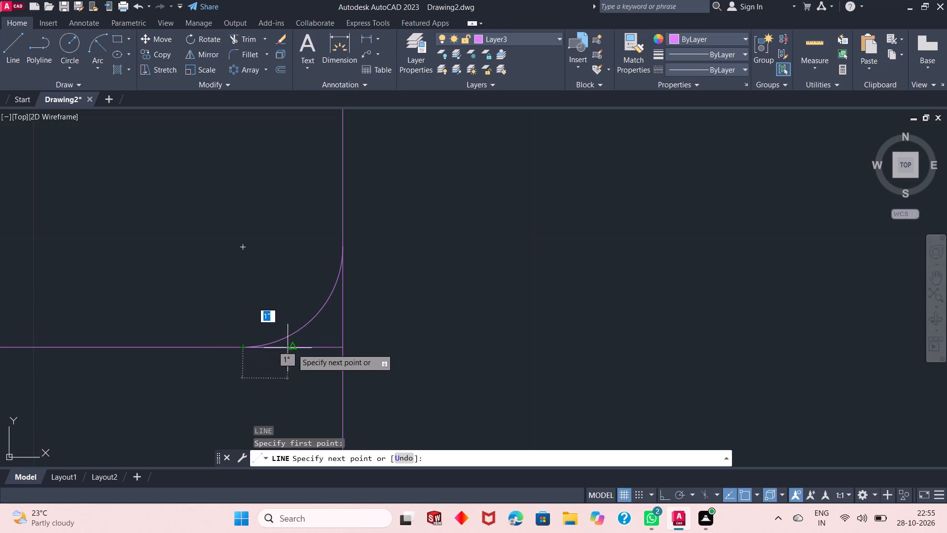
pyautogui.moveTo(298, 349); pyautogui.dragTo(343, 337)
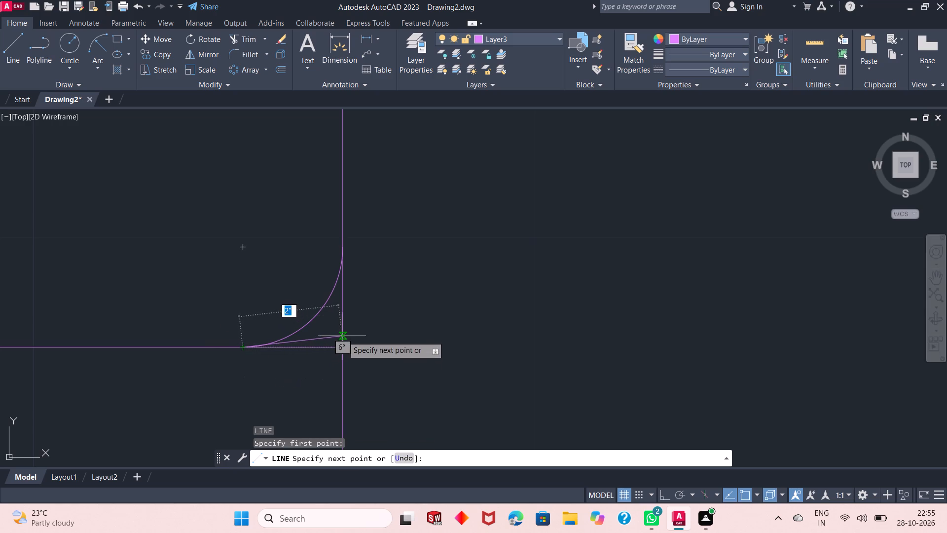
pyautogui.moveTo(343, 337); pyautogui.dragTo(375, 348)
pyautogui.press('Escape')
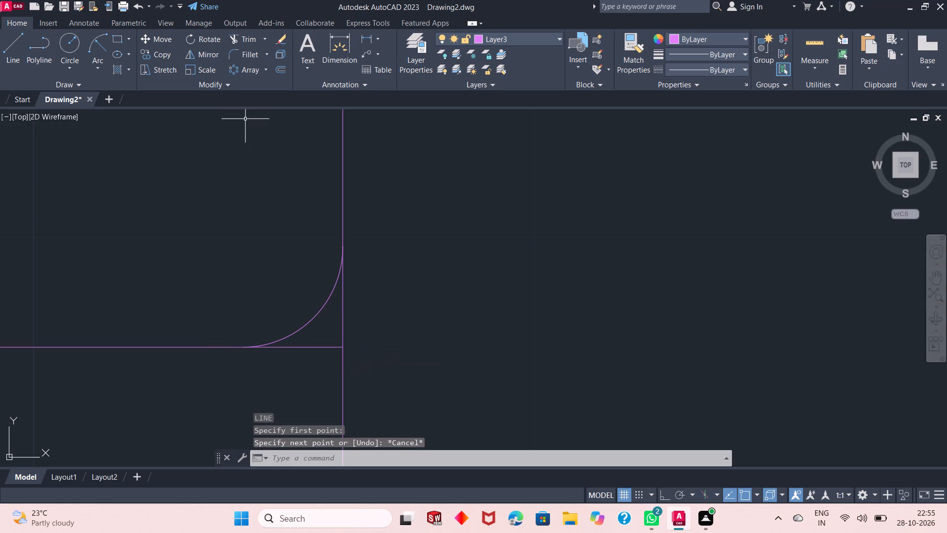
# Fillet the third seat's upper-right and lower-right corners with the 2" radius.
pyautogui.click(244, 57)
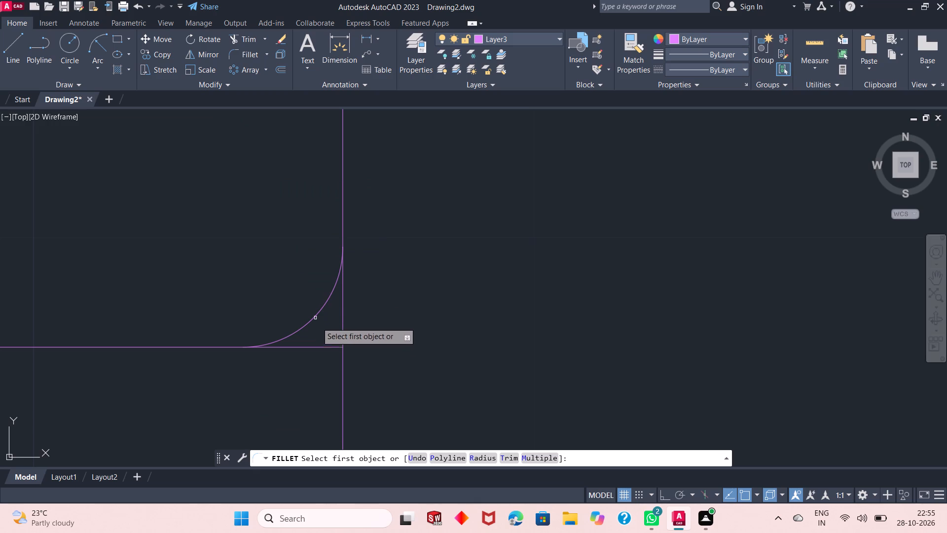
pyautogui.click(324, 348)
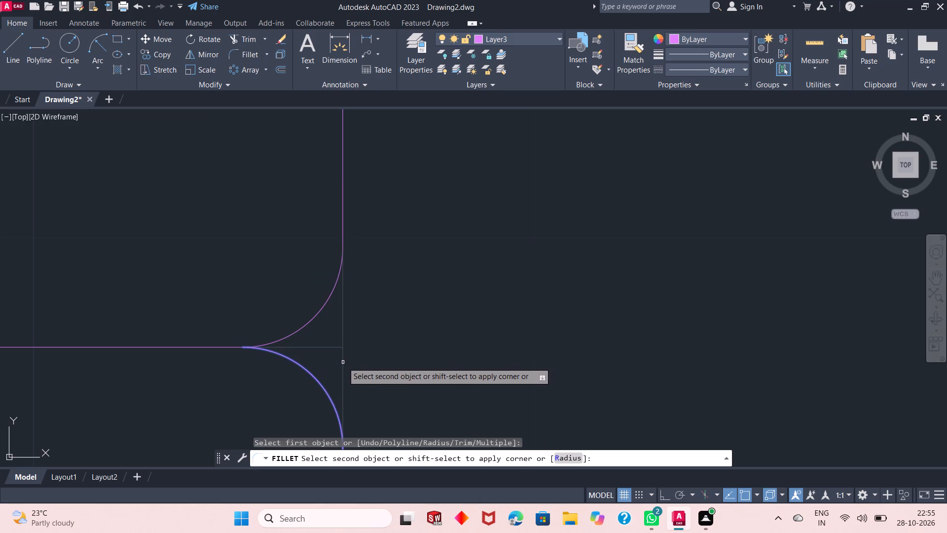
pyautogui.click(343, 362)
pyautogui.keyDown('ctrl'); pyautogui.scroll(-6, 376, 252); pyautogui.keyUp('ctrl')
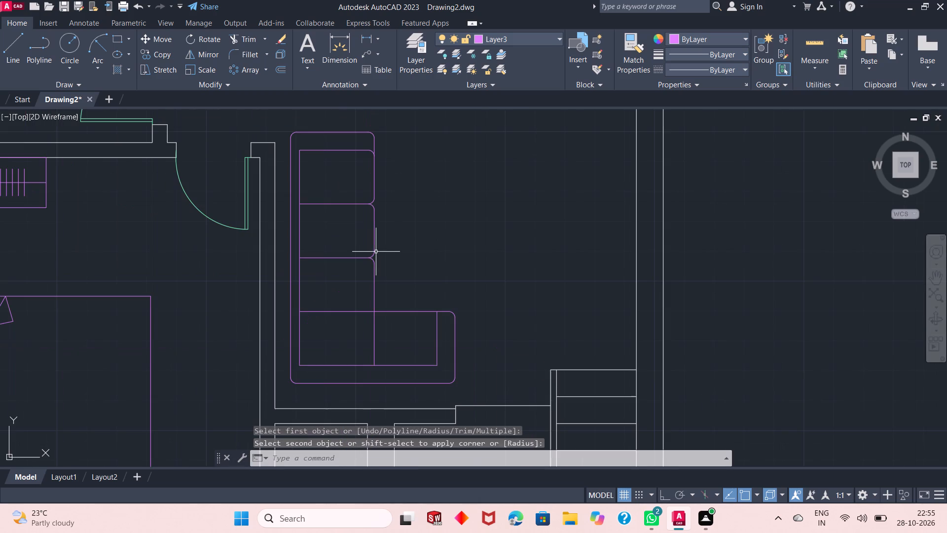
pyautogui.keyDown('ctrl'); pyautogui.scroll(2, 374, 302); pyautogui.keyUp('ctrl')
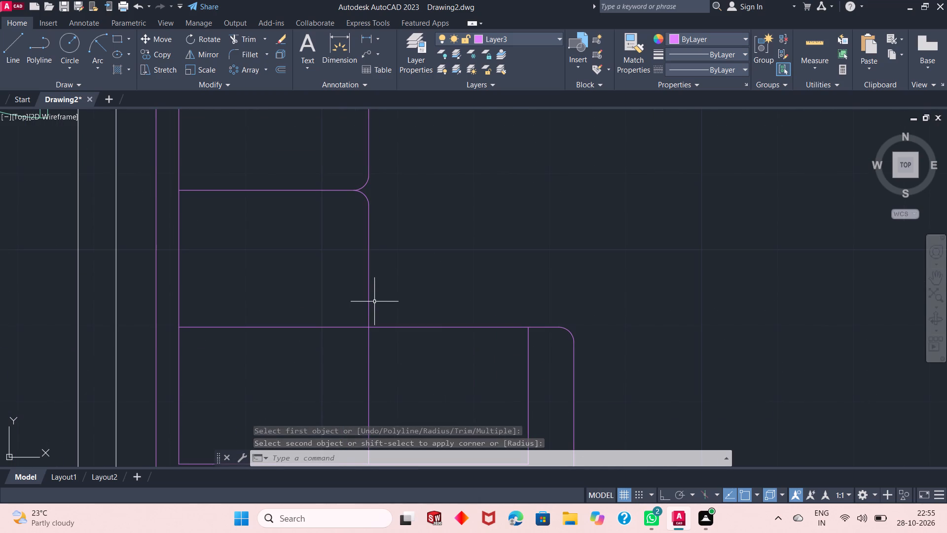
pyautogui.keyDown('ctrl'); pyautogui.scroll(1, 365, 344); pyautogui.keyUp('ctrl')
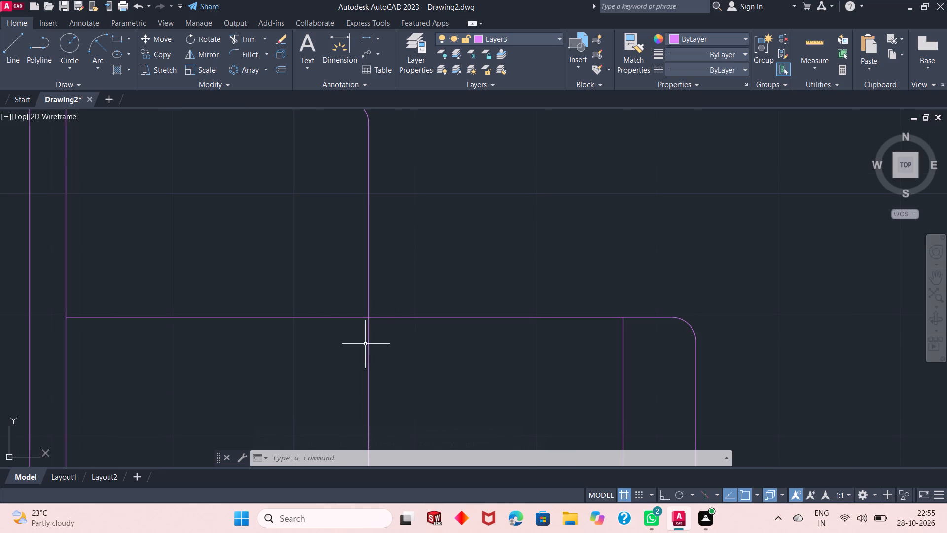
pyautogui.press('space')
pyautogui.click(369, 297)
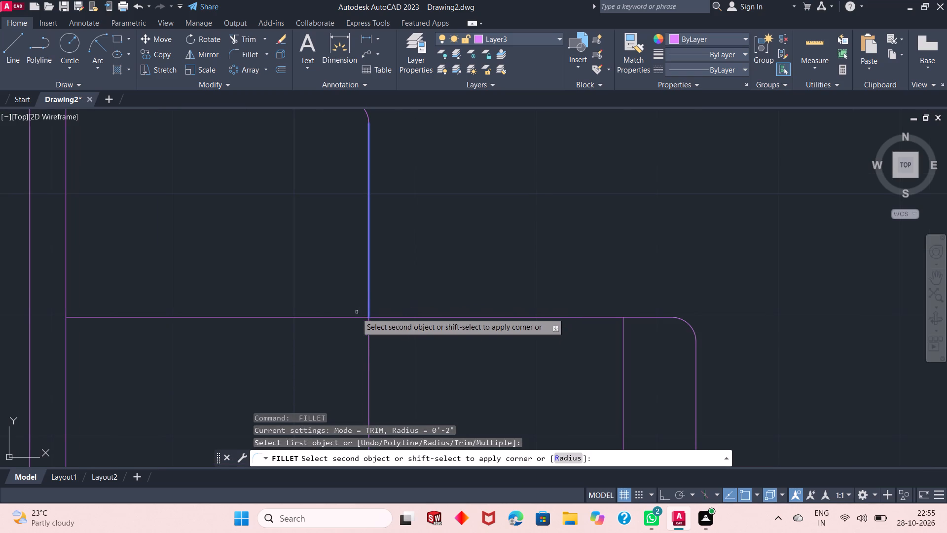
pyautogui.click(353, 317)
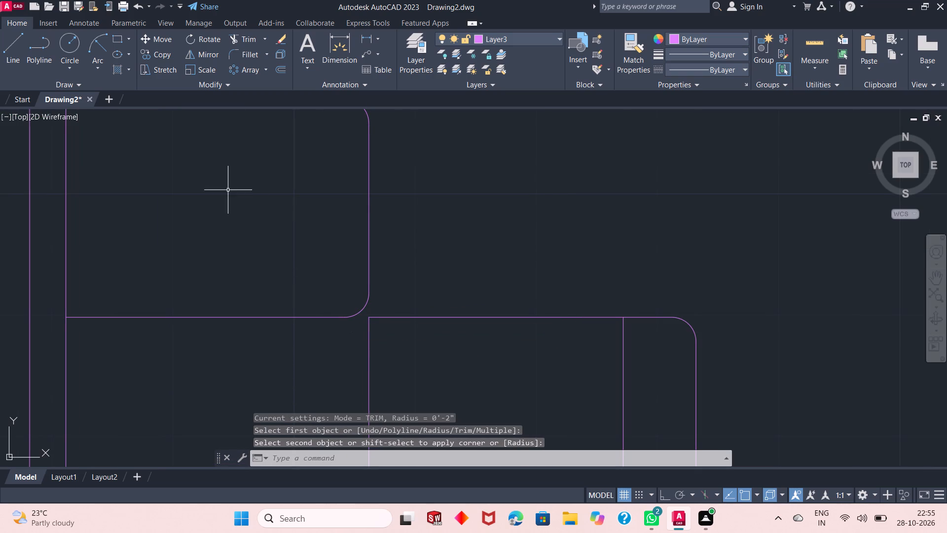
# Draw a line about 2" long from the third seat's lower fillet along the division line to the inner corner.
pyautogui.click(20, 59)
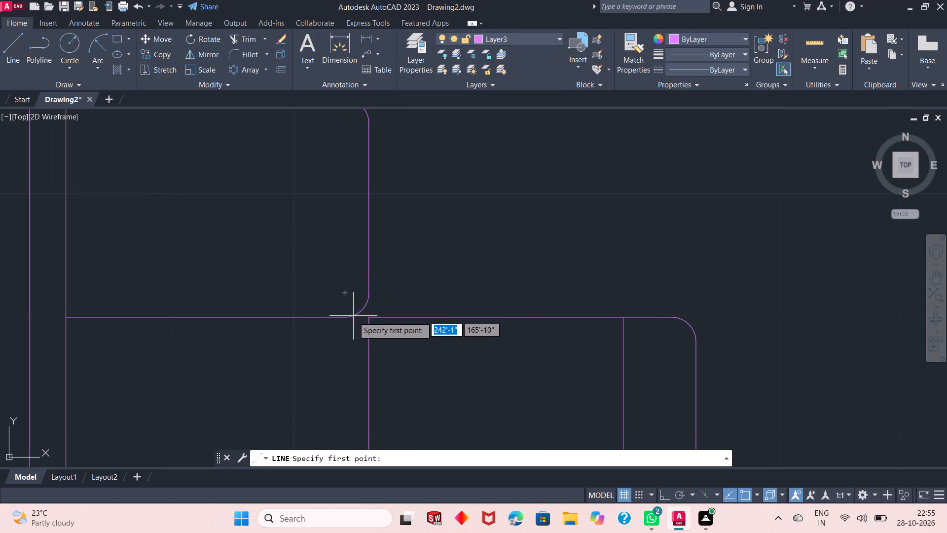
pyautogui.moveTo(345, 318); pyautogui.dragTo(370, 318)
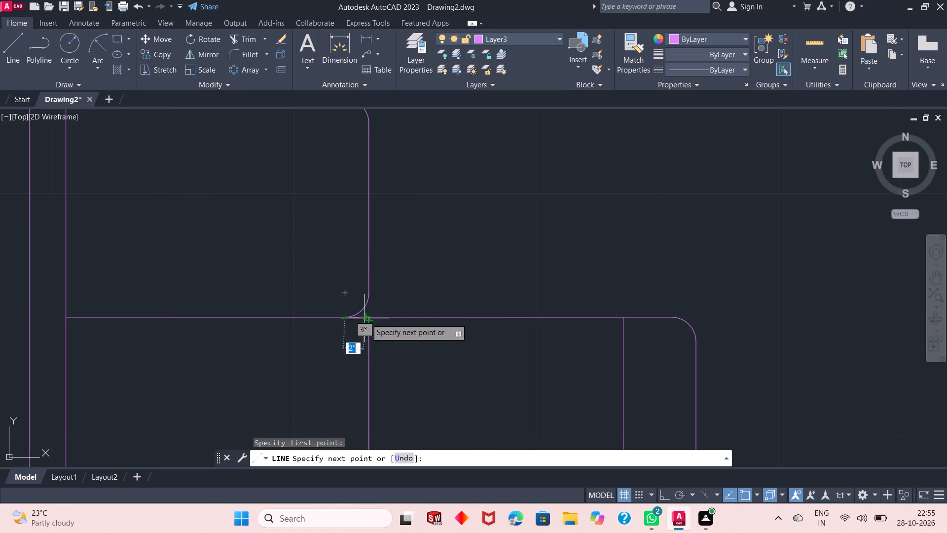
pyautogui.moveTo(370, 318); pyautogui.dragTo(370, 318)
pyautogui.click(370, 318)
pyautogui.press('space')
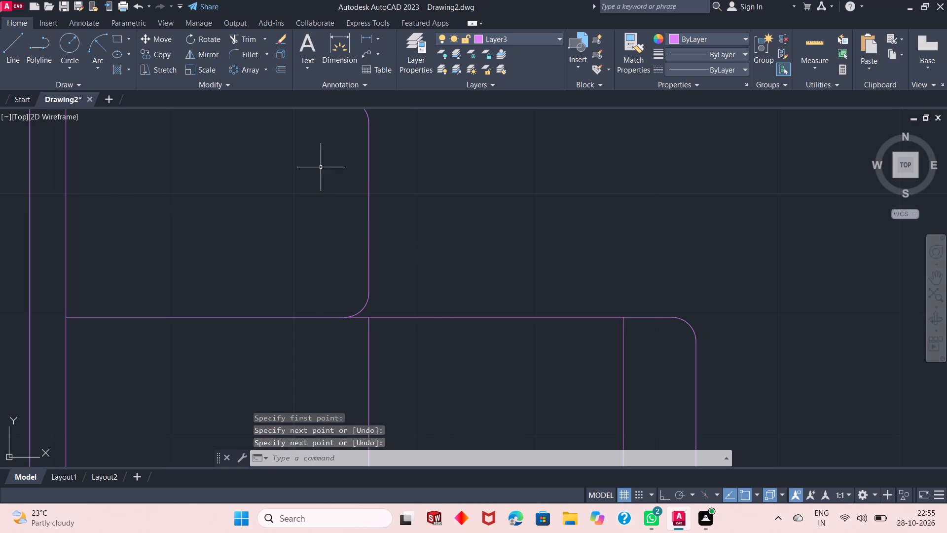
# Fillet the upper-left corner of the short leg's seat at the inner corner with the 2" radius.
pyautogui.click(244, 52)
pyautogui.click(387, 318)
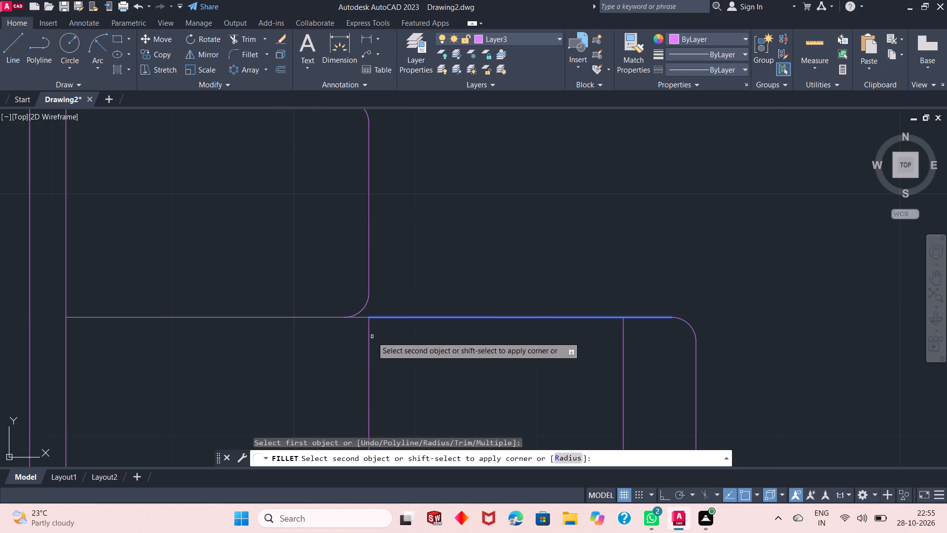
pyautogui.click(369, 340)
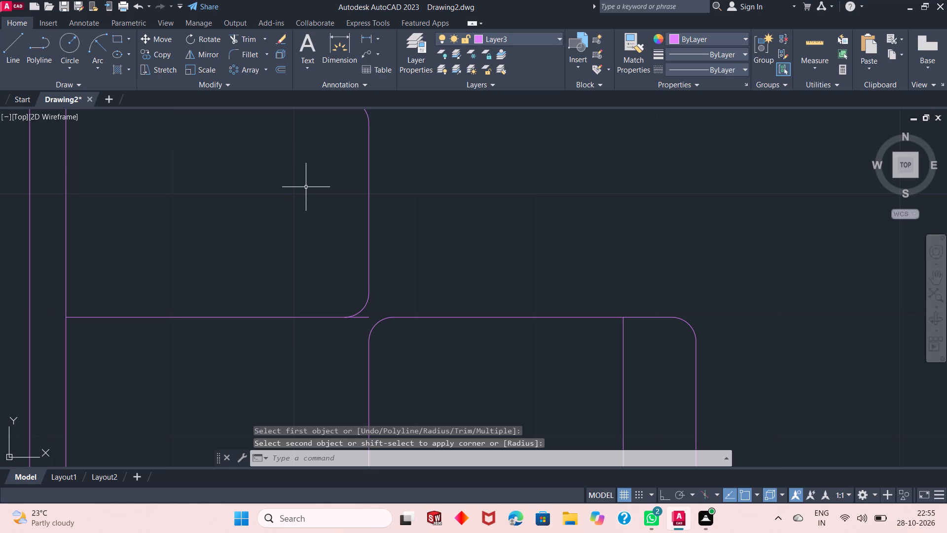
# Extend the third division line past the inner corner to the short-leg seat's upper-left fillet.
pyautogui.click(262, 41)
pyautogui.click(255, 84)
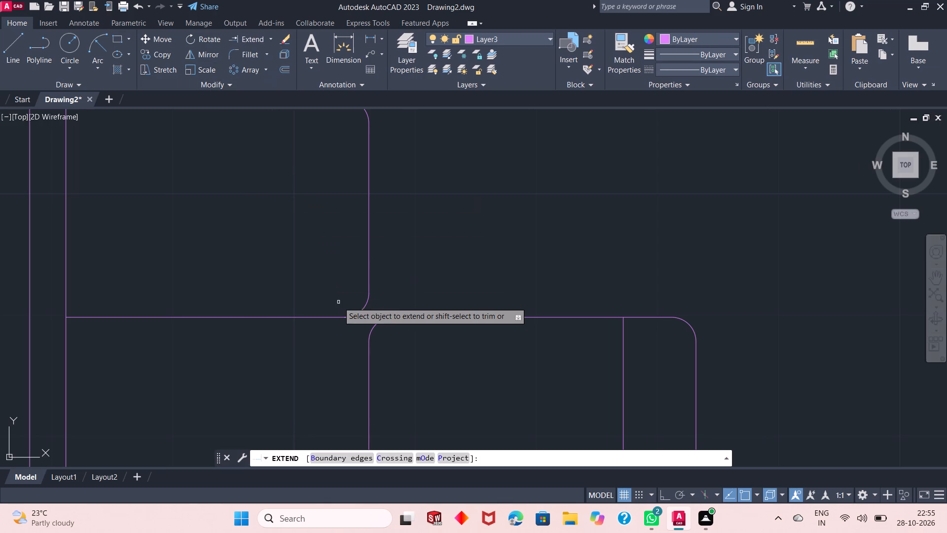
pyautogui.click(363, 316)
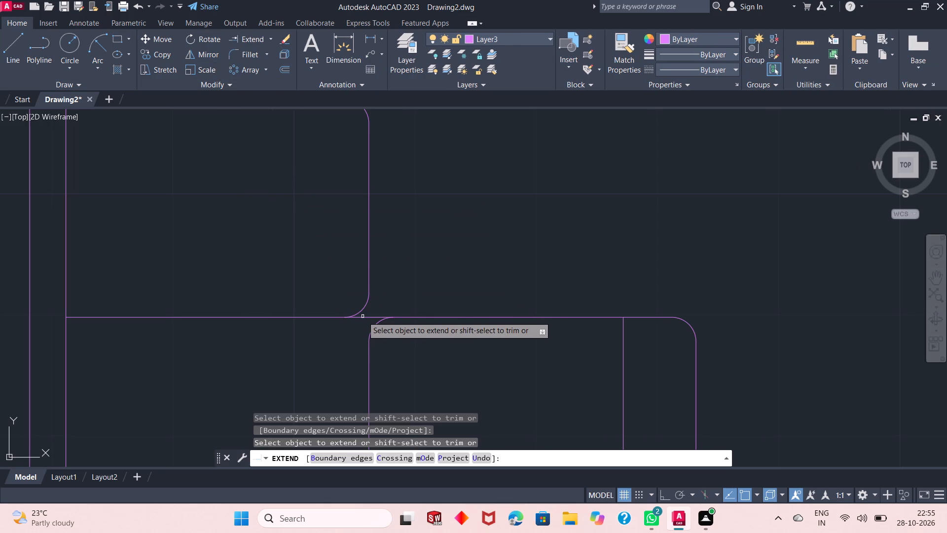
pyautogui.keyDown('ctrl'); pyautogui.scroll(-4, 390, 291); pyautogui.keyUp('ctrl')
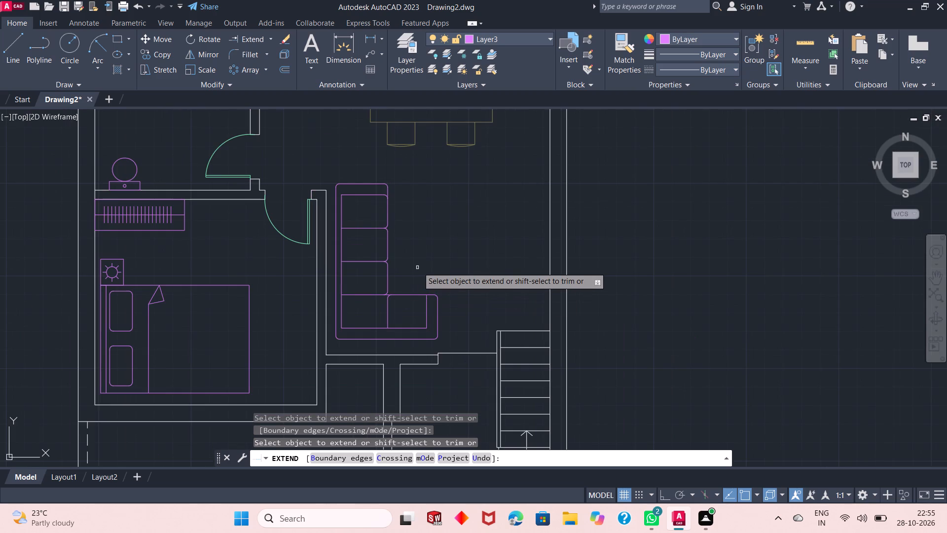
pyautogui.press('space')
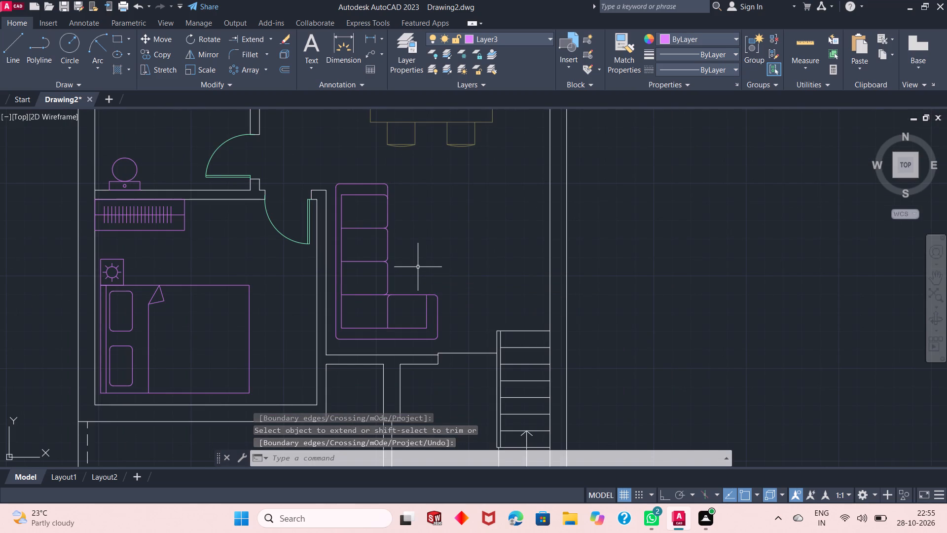
# Draw a vertical line from the lower end of the short-leg seat's upper-left fillet up to the third division line.
pyautogui.keyDown('ctrl'); pyautogui.scroll(2, 396, 288); pyautogui.keyUp('ctrl')
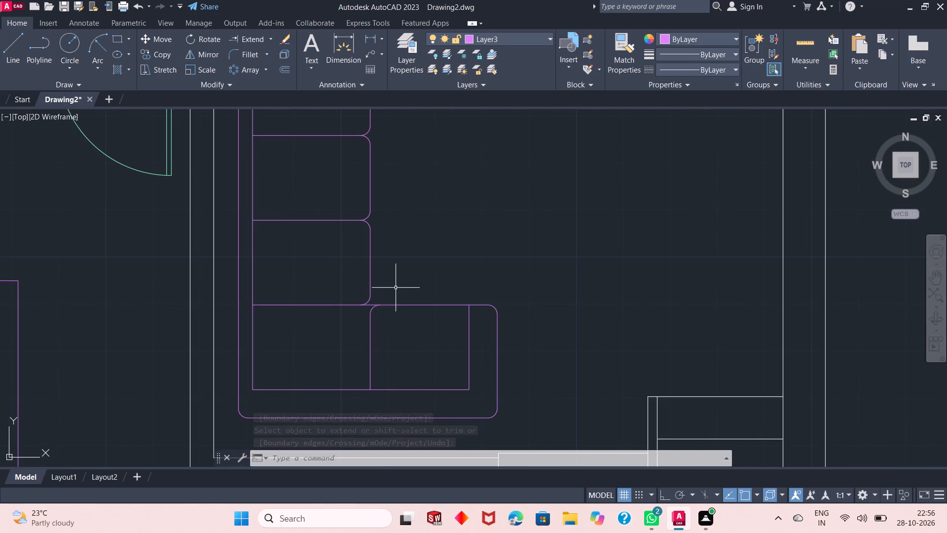
pyautogui.keyDown('ctrl'); pyautogui.scroll(1, 396, 288); pyautogui.keyUp('ctrl')
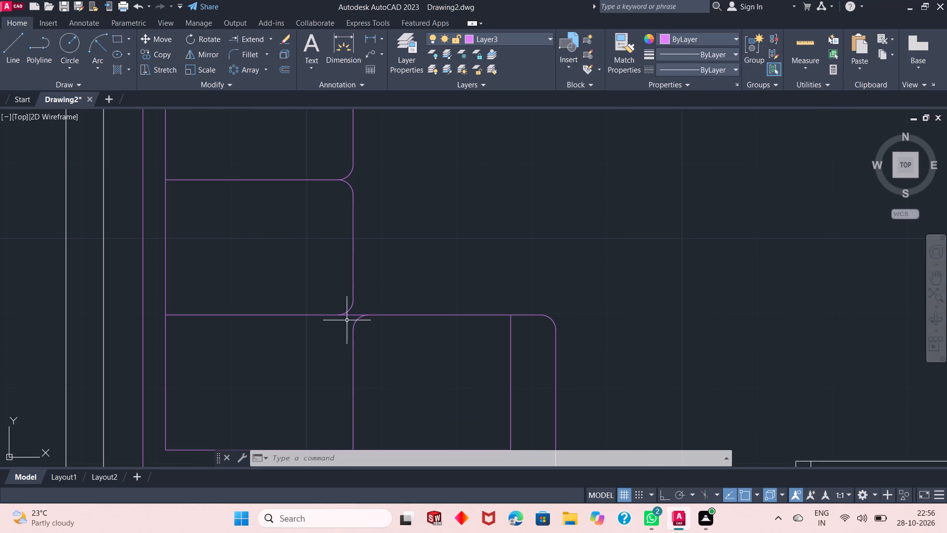
pyautogui.keyDown('ctrl'); pyautogui.scroll(2, 342, 324); pyautogui.keyUp('ctrl')
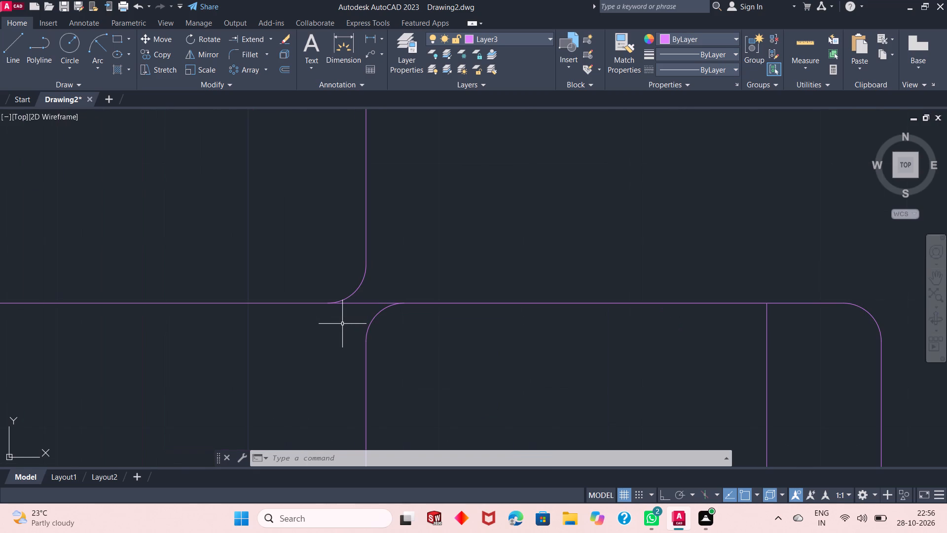
pyautogui.click(15, 51)
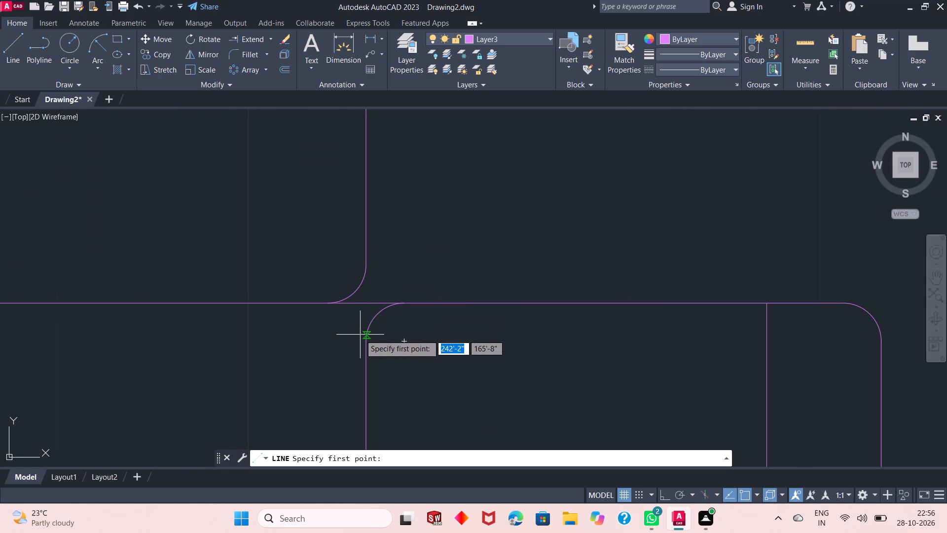
pyautogui.click(365, 341)
pyautogui.click(364, 300)
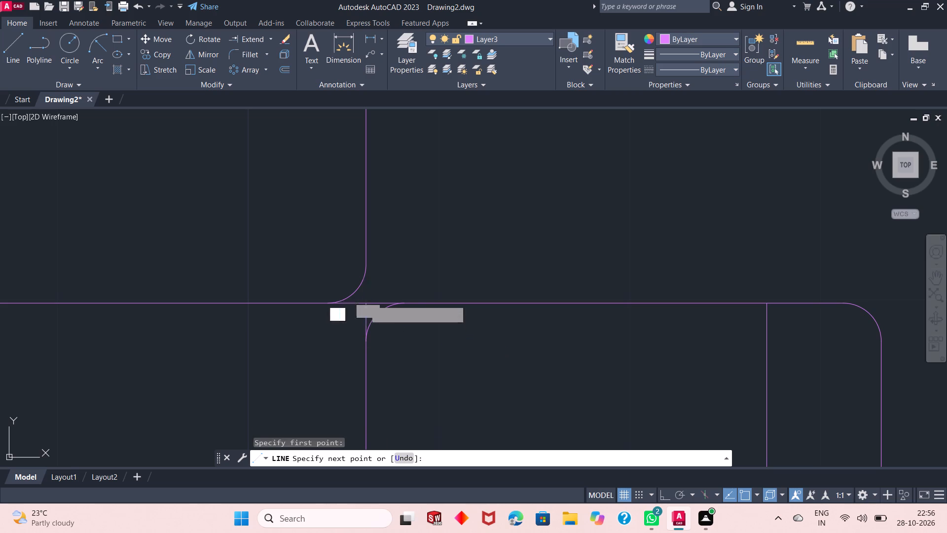
pyautogui.press('space')
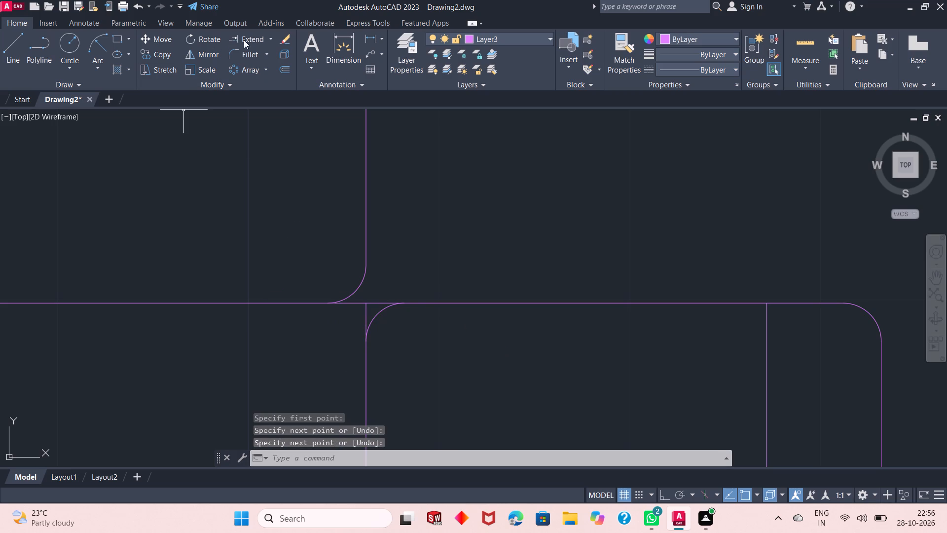
# Fillet the corner seat's upper-right corner with the 2" radius.
pyautogui.click(248, 51)
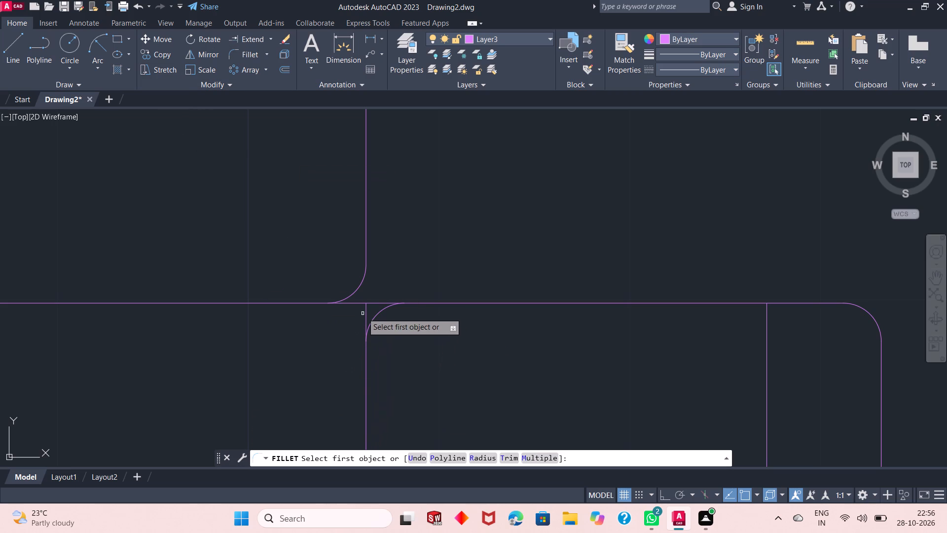
pyautogui.click(358, 303)
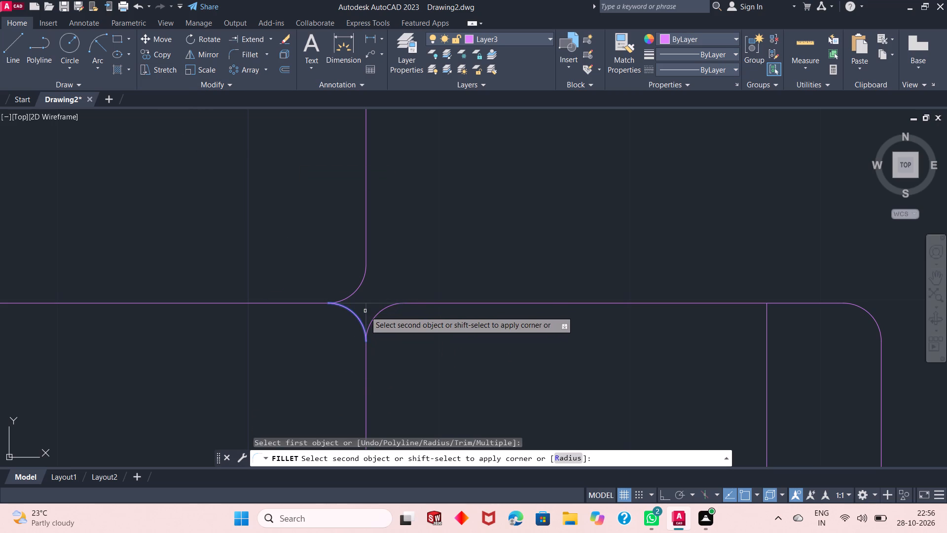
pyautogui.click(365, 311)
pyautogui.keyDown('ctrl'); pyautogui.scroll(-2, 401, 345); pyautogui.keyUp('ctrl')
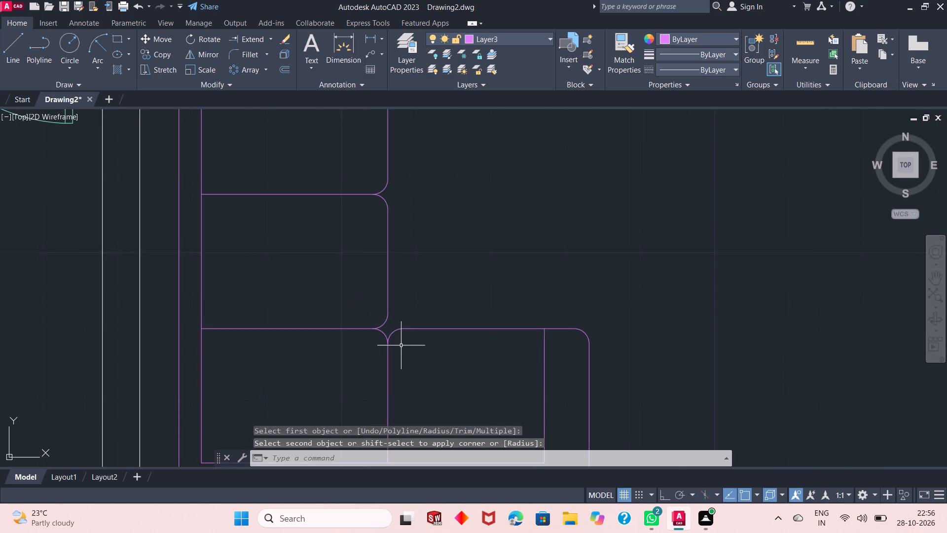
pyautogui.keyDown('ctrl'); pyautogui.scroll(-2, 401, 345); pyautogui.keyUp('ctrl')
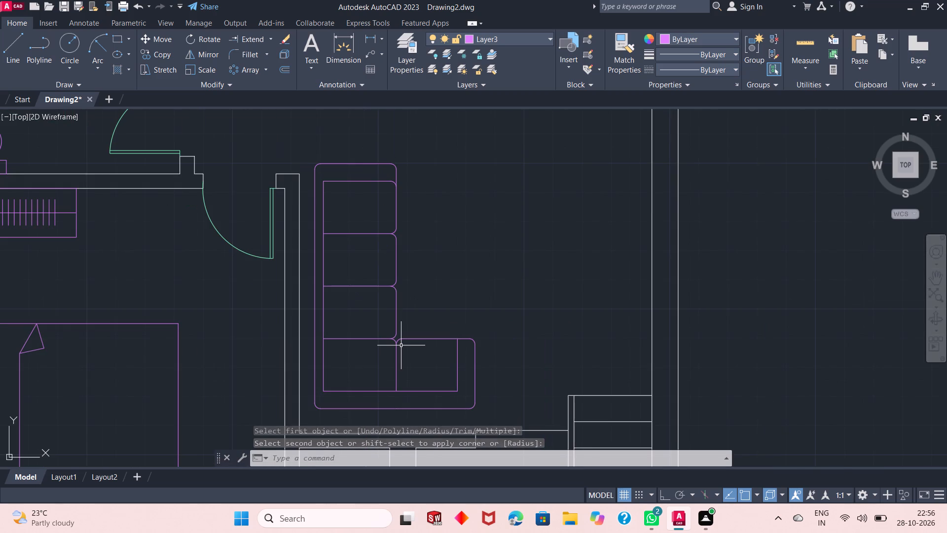
# Fillet the short-leg seat's upper-right corner beside the armrest with the 2" radius.
pyautogui.keyDown('ctrl'); pyautogui.scroll(3, 458, 337); pyautogui.keyUp('ctrl')
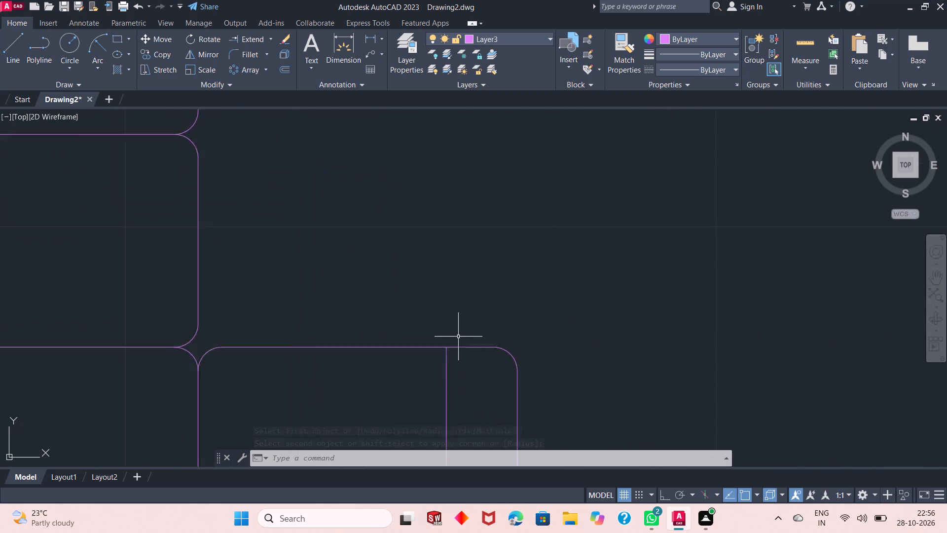
pyautogui.keyDown('ctrl'); pyautogui.scroll(1, 458, 337); pyautogui.keyUp('ctrl')
pyautogui.press('space')
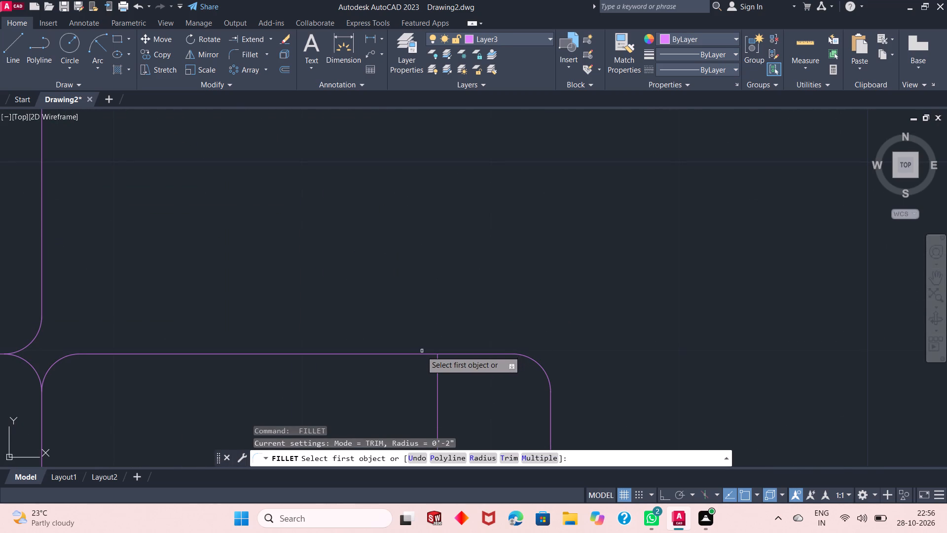
pyautogui.click(418, 353)
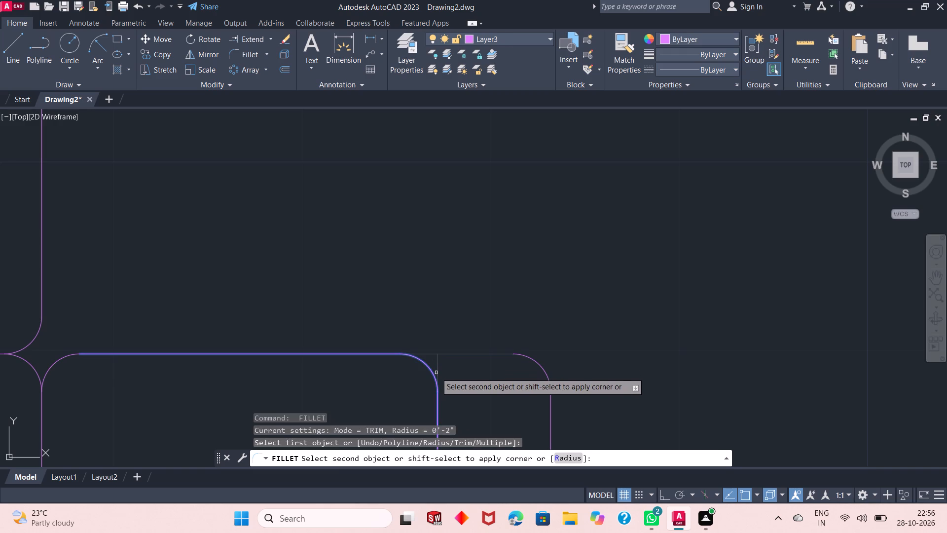
pyautogui.click(436, 373)
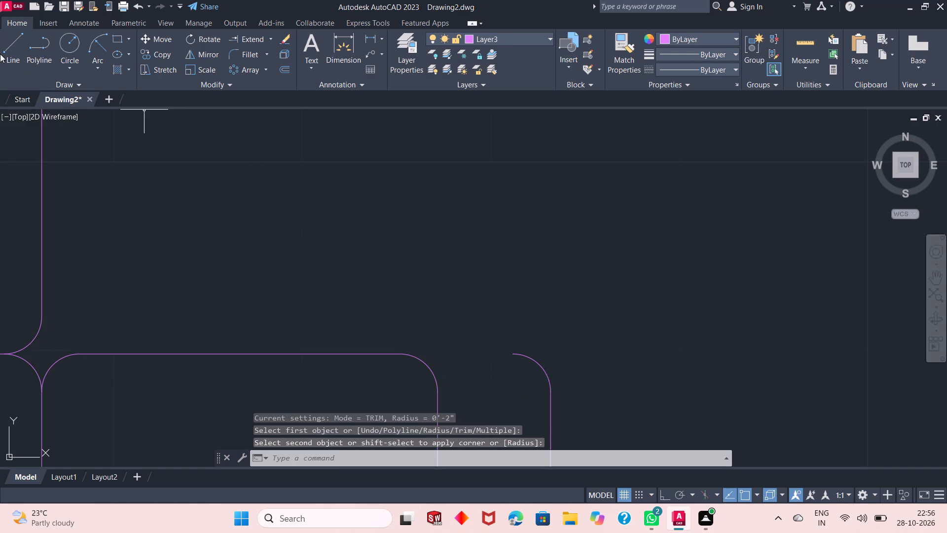
# Redraw the top edge about 6" from the short-leg seat's upper-right fillet to the armrest's rounded corner.
pyautogui.click(22, 53)
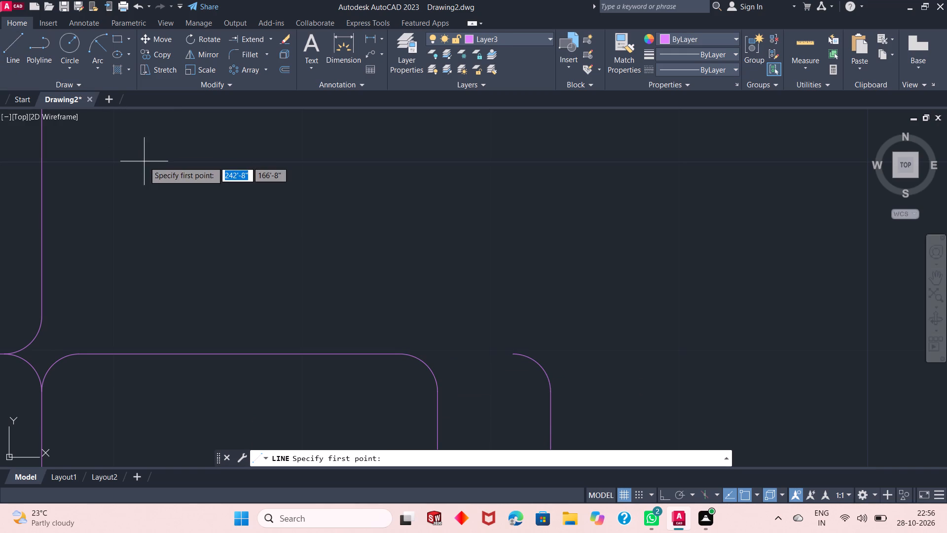
pyautogui.click(403, 354)
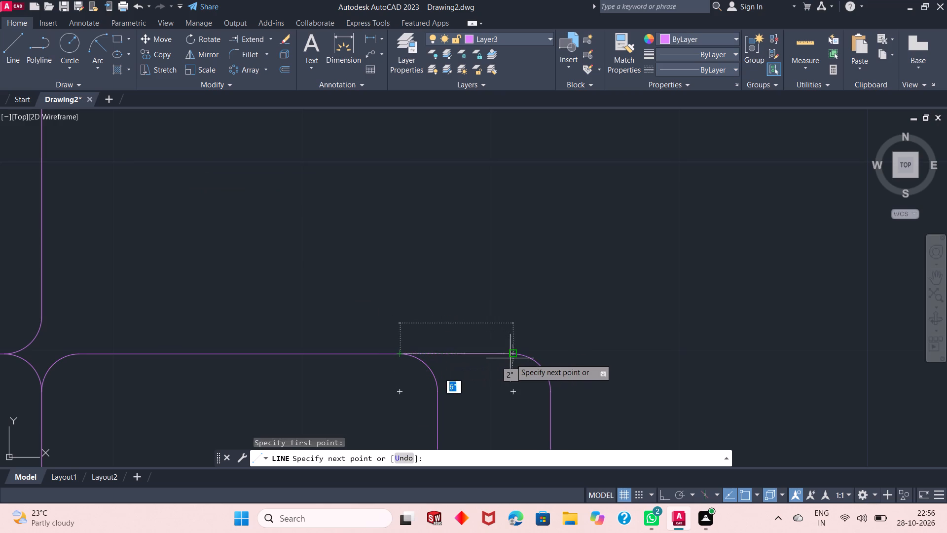
pyautogui.click(515, 355)
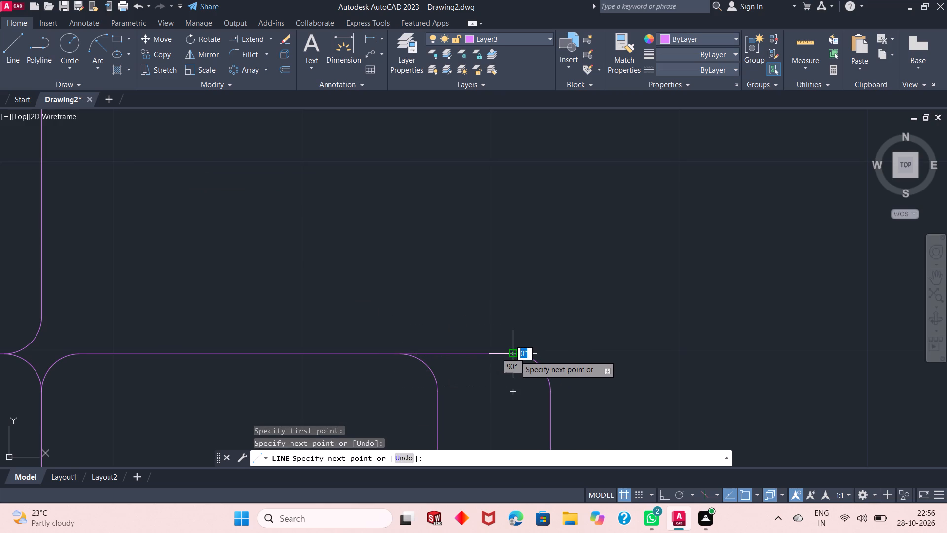
pyautogui.press('space')
pyautogui.keyDown('ctrl'); pyautogui.scroll(-5, 513, 388); pyautogui.keyUp('ctrl')
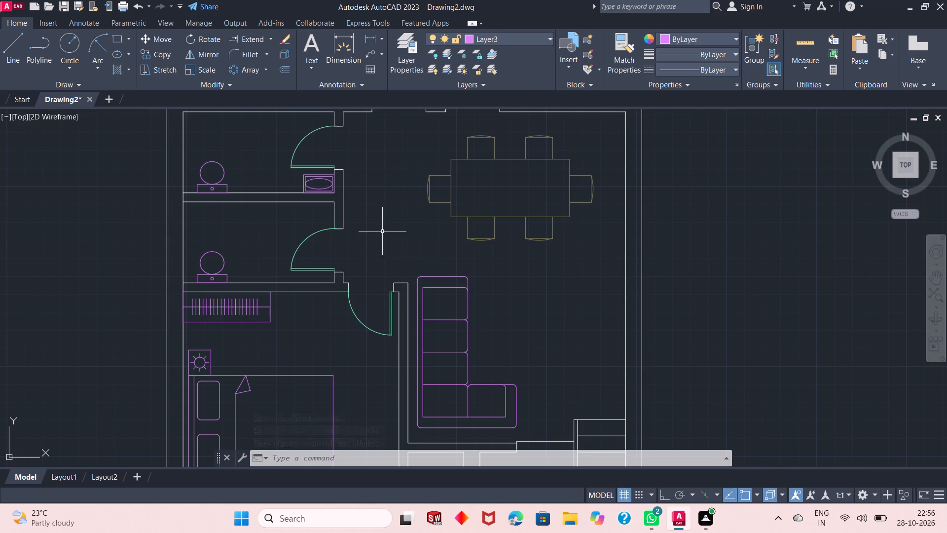
# Draw an upright rectangle about 1'-6" by 2'-6" for a coffee table in front of the L-shaped sofa.
pyautogui.click(119, 38)
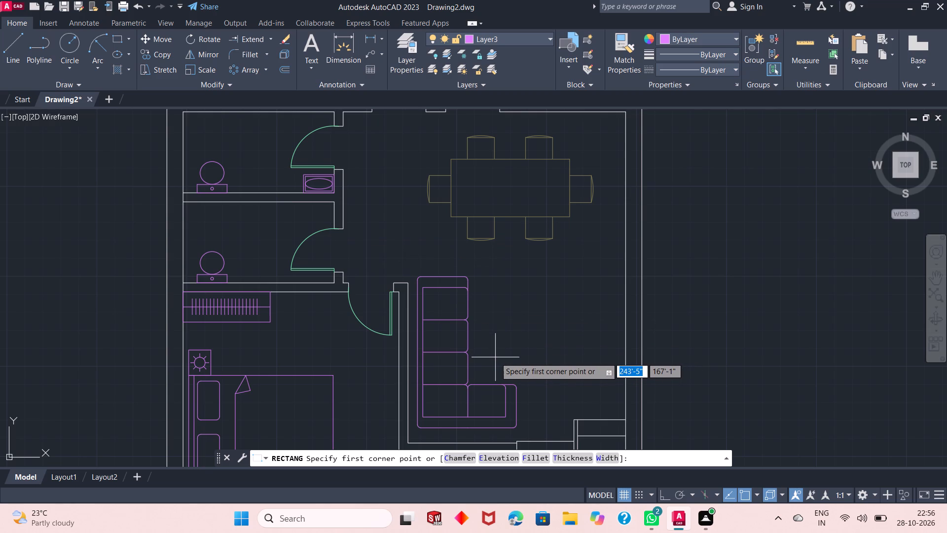
pyautogui.moveTo(495, 357); pyautogui.dragTo(523, 308)
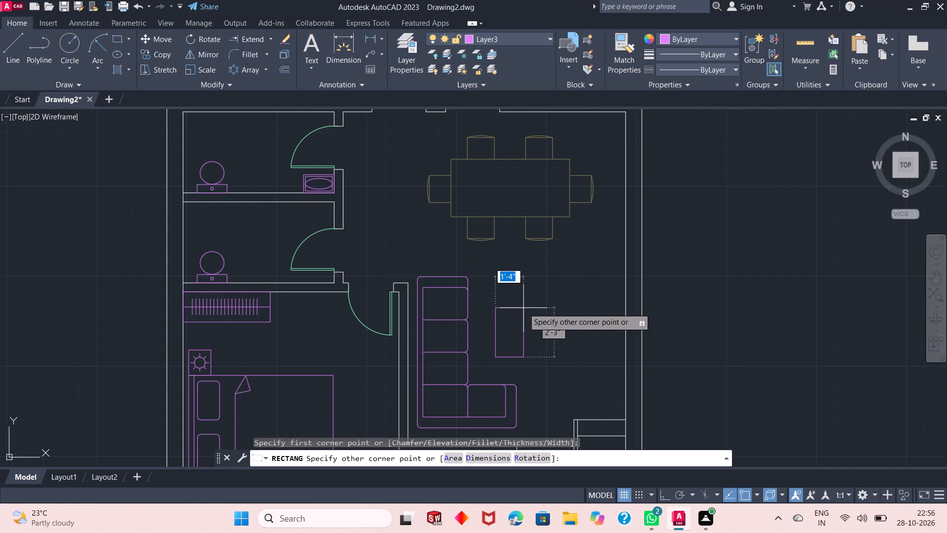
pyautogui.moveTo(523, 308); pyautogui.dragTo(524, 307)
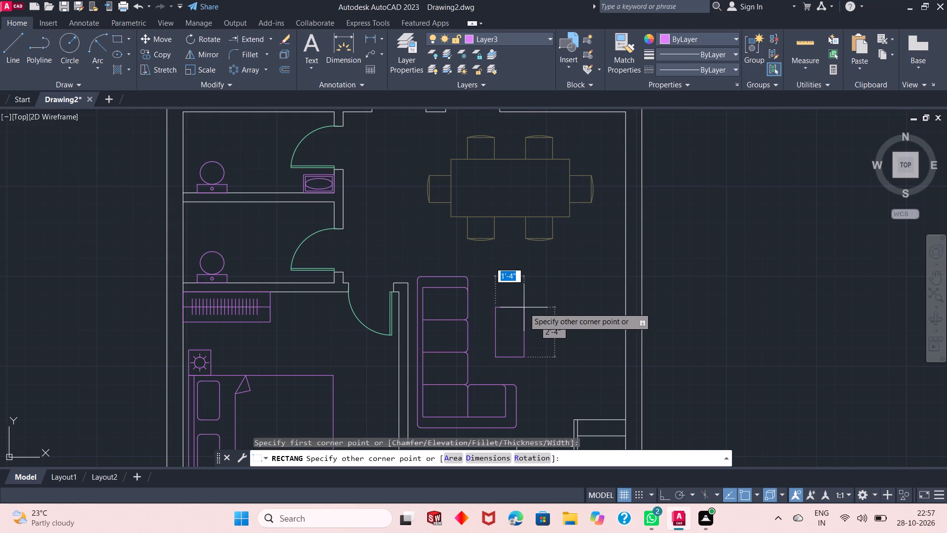
pyautogui.moveTo(524, 307); pyautogui.dragTo(527, 303)
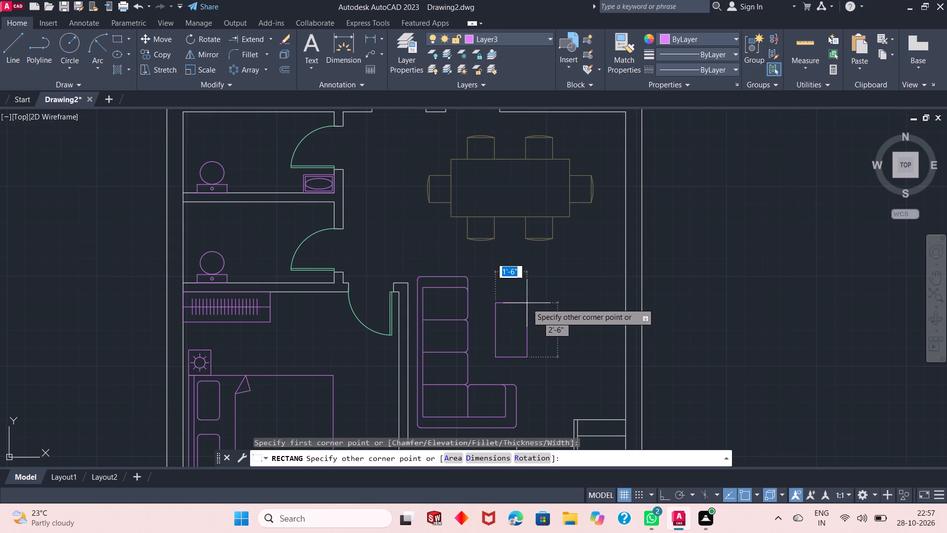
pyautogui.moveTo(527, 303); pyautogui.dragTo(527, 304)
pyautogui.click(527, 304)
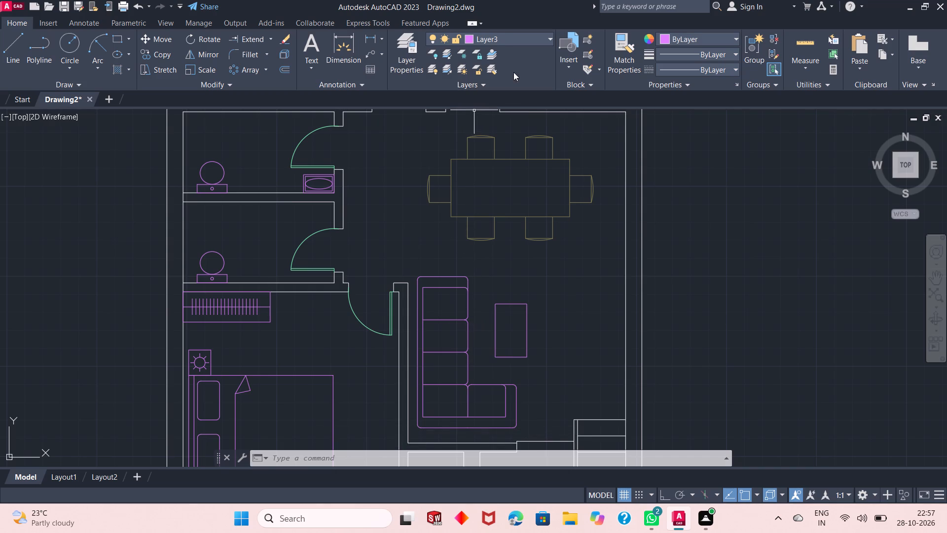
# Make Layer5 the current layer.
pyautogui.click(537, 43)
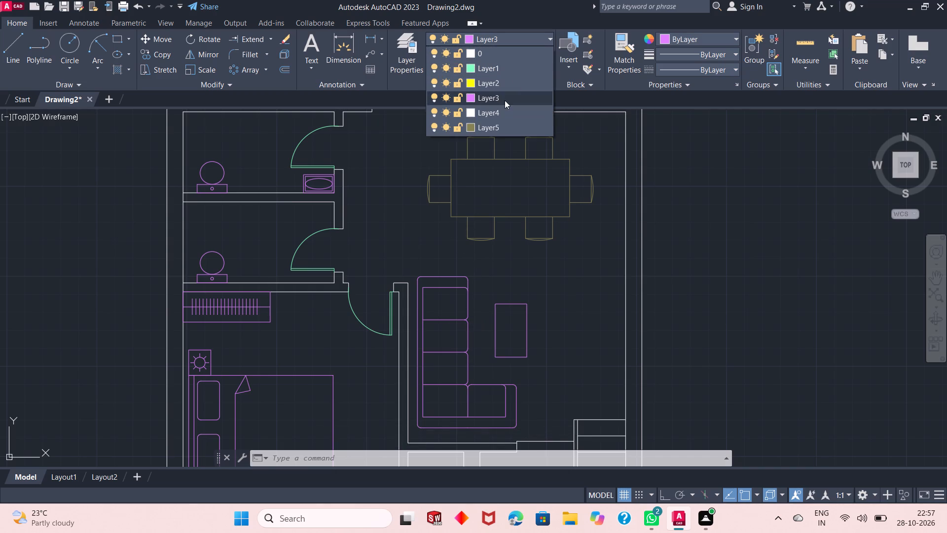
pyautogui.click(493, 127)
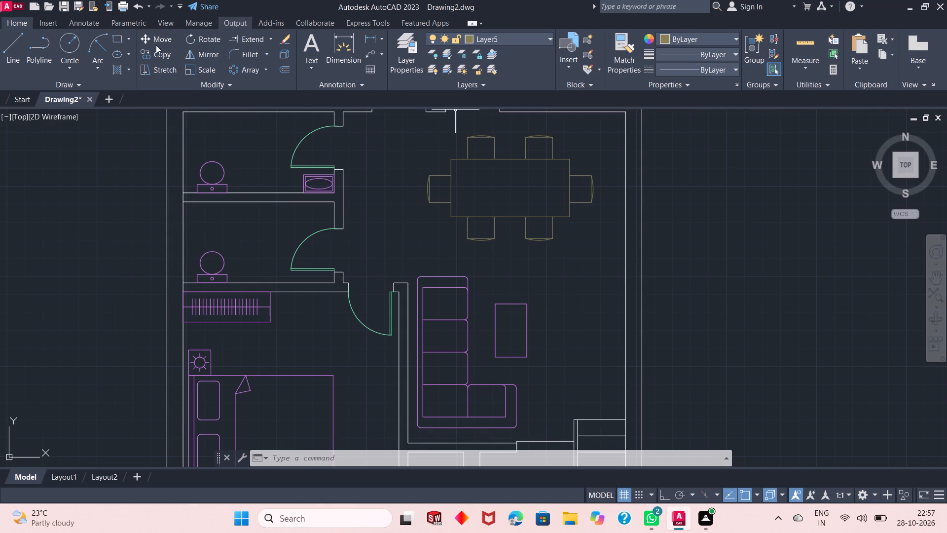
# Draw an upright rectangle about 1' by 3'-7" against the hall's east wall, across from the coffee table.
pyautogui.click(113, 38)
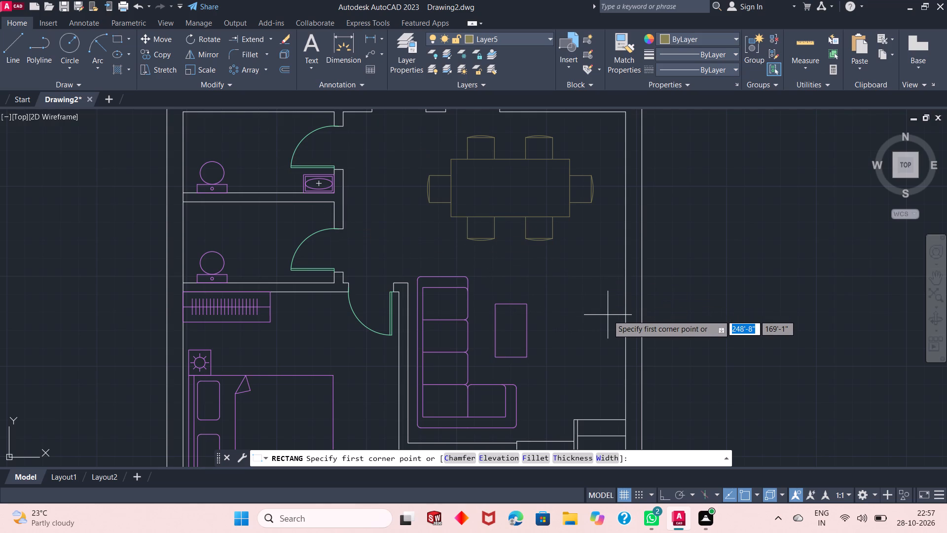
pyautogui.moveTo(624, 331); pyautogui.dragTo(599, 266)
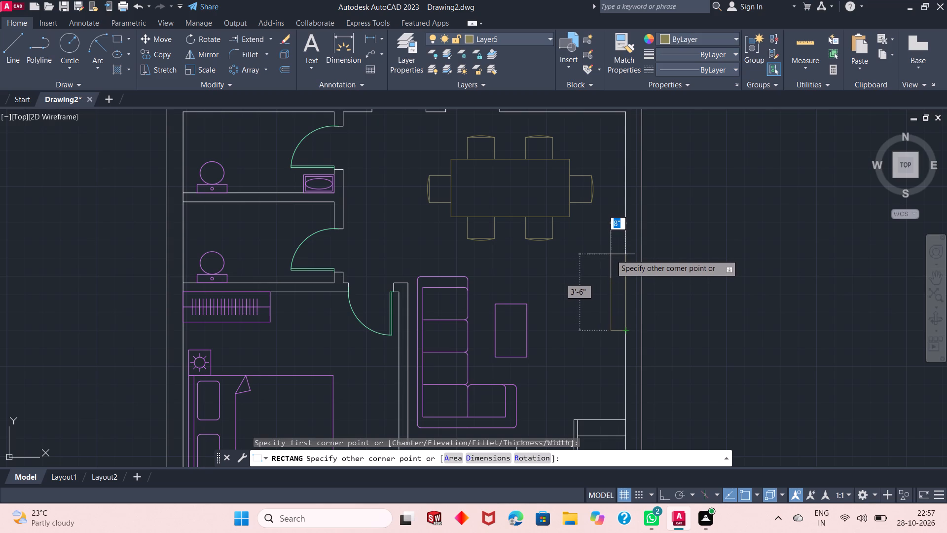
pyautogui.click(604, 254)
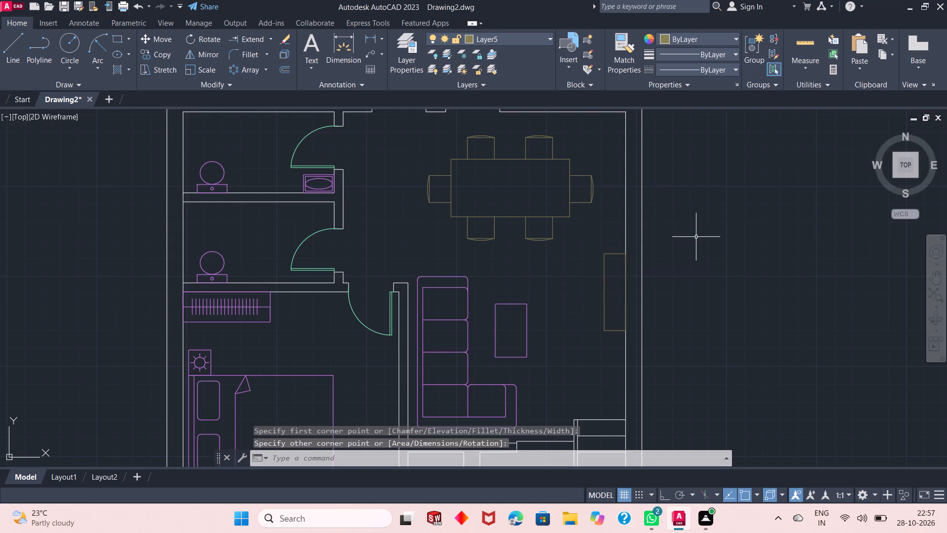
# Draw a narrow upright rectangle about 3" by 2'-7" inside the rectangle on the hall's east wall.
pyautogui.keyDown('ctrl'); pyautogui.scroll(1, 607, 300); pyautogui.keyUp('ctrl')
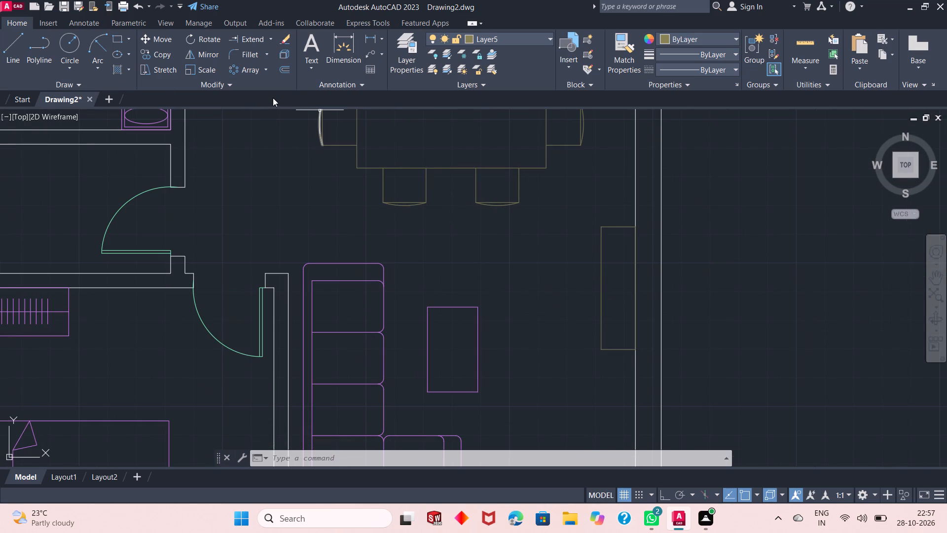
pyautogui.click(17, 45)
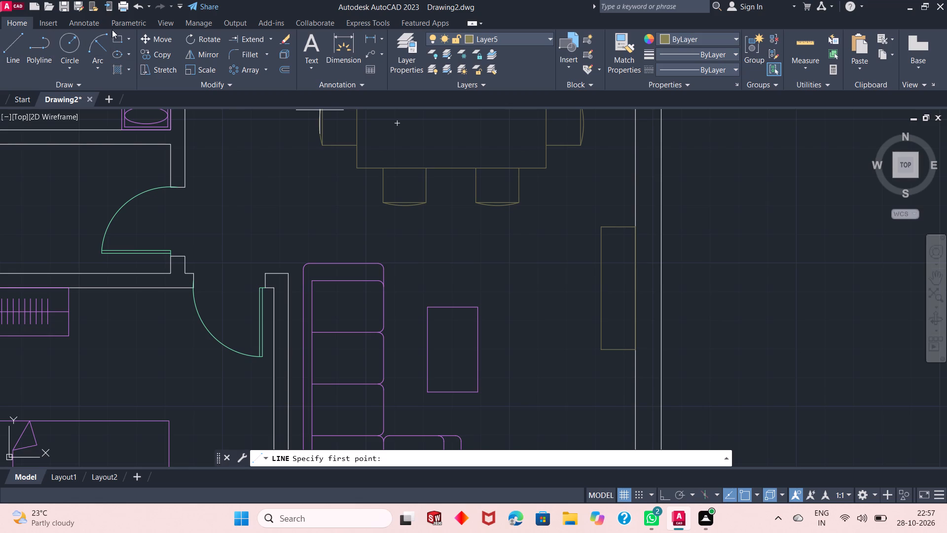
pyautogui.click(118, 38)
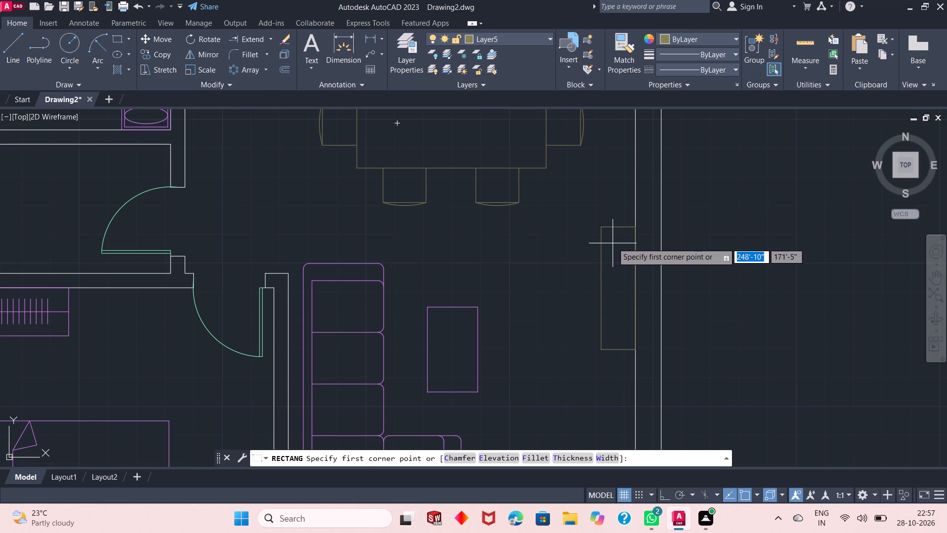
pyautogui.moveTo(613, 243); pyautogui.dragTo(633, 355)
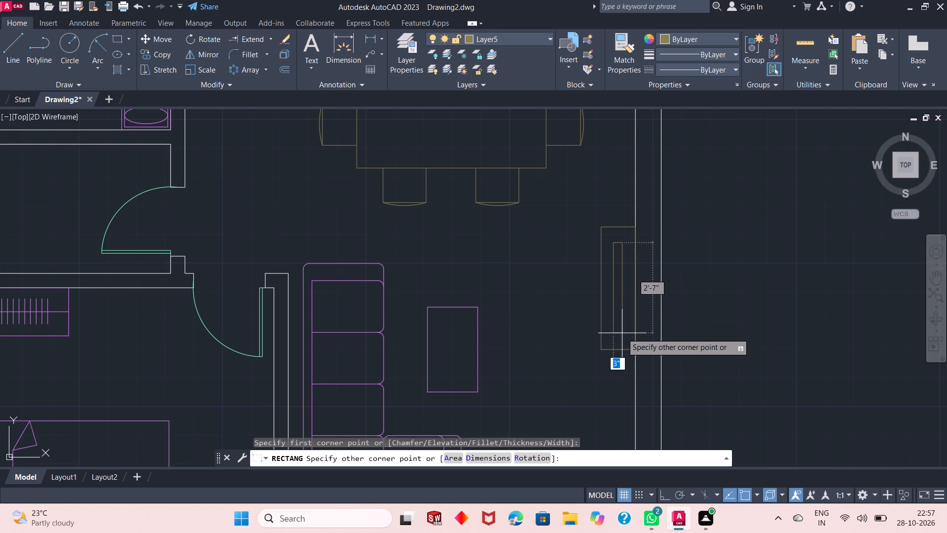
pyautogui.click(622, 334)
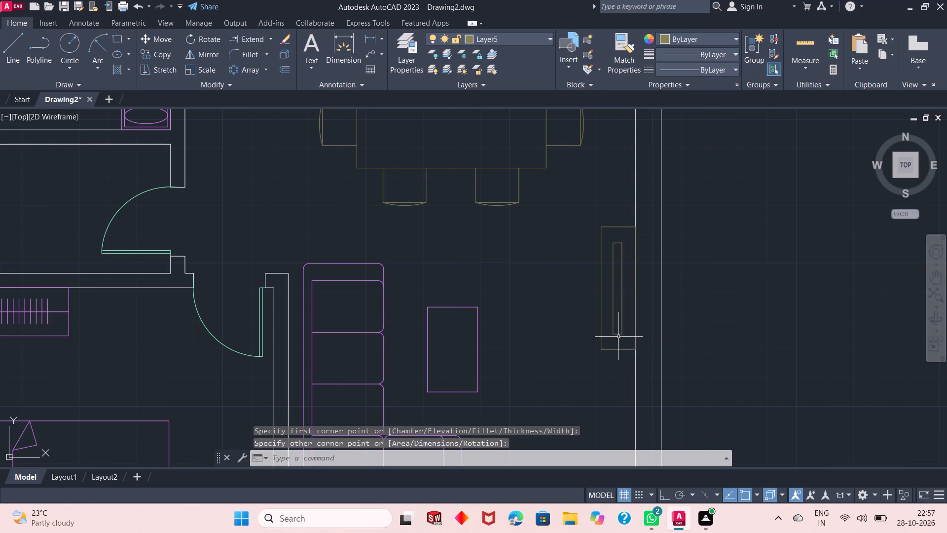
# Quick-measure the two nested rectangles against the hall's east wall.
pyautogui.keyDown('ctrl'); pyautogui.scroll(1, 633, 300); pyautogui.keyUp('ctrl')
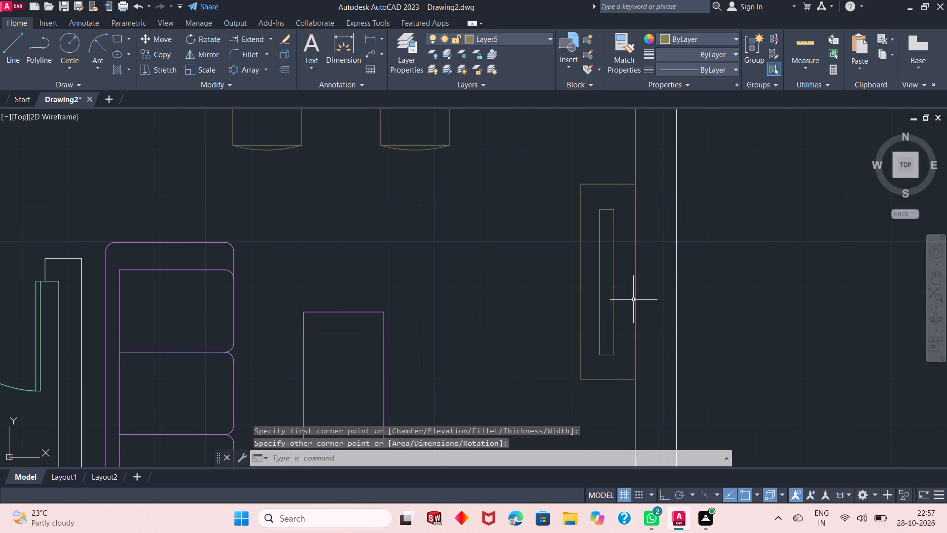
pyautogui.click(792, 49)
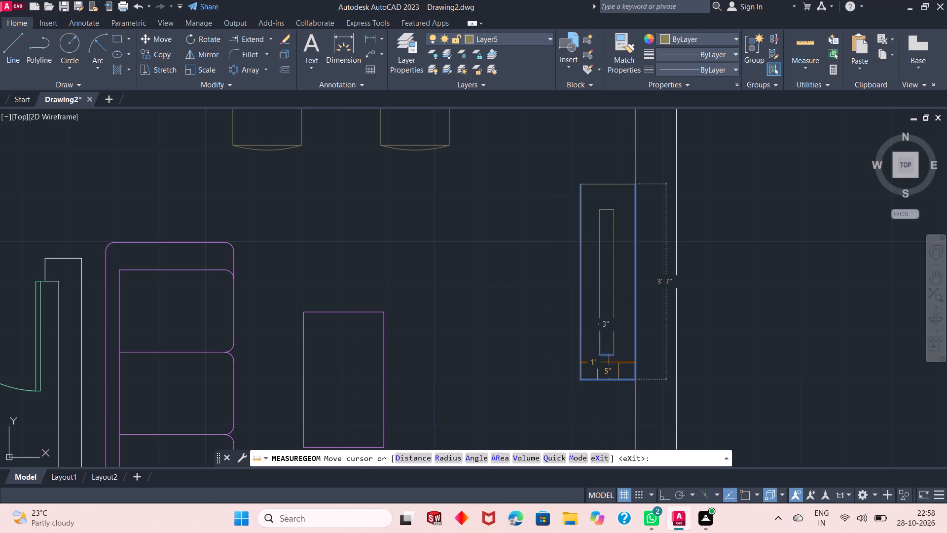
pyautogui.press('Escape')
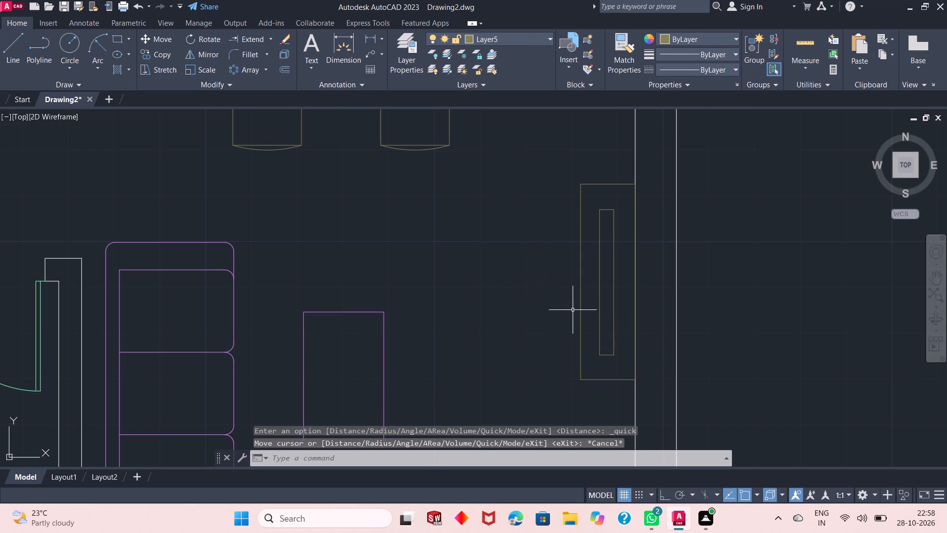
# Create a new layer and assign it index color 40.
pyautogui.keyDown('ctrl'); pyautogui.scroll(-4, 573, 309); pyautogui.keyUp('ctrl')
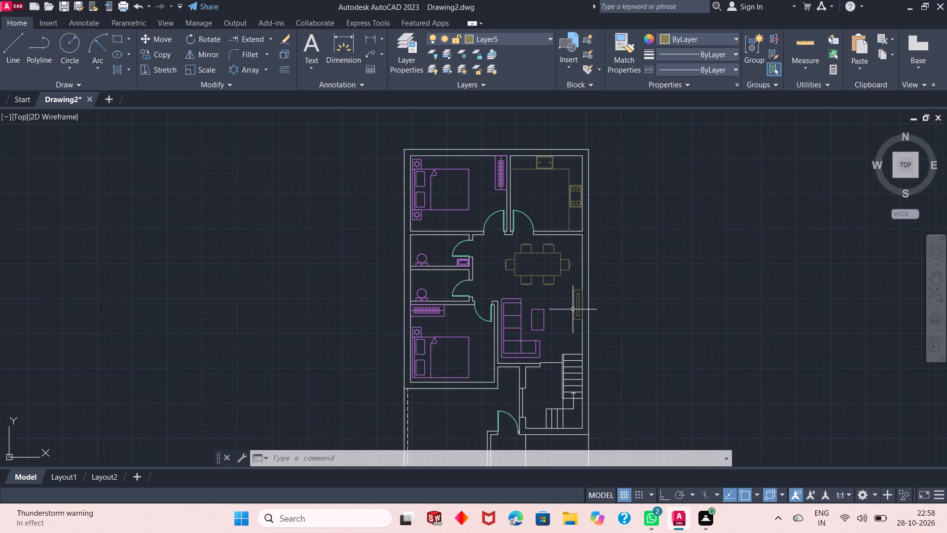
pyautogui.keyDown('ctrl'); pyautogui.scroll(-2, 533, 334); pyautogui.keyUp('ctrl')
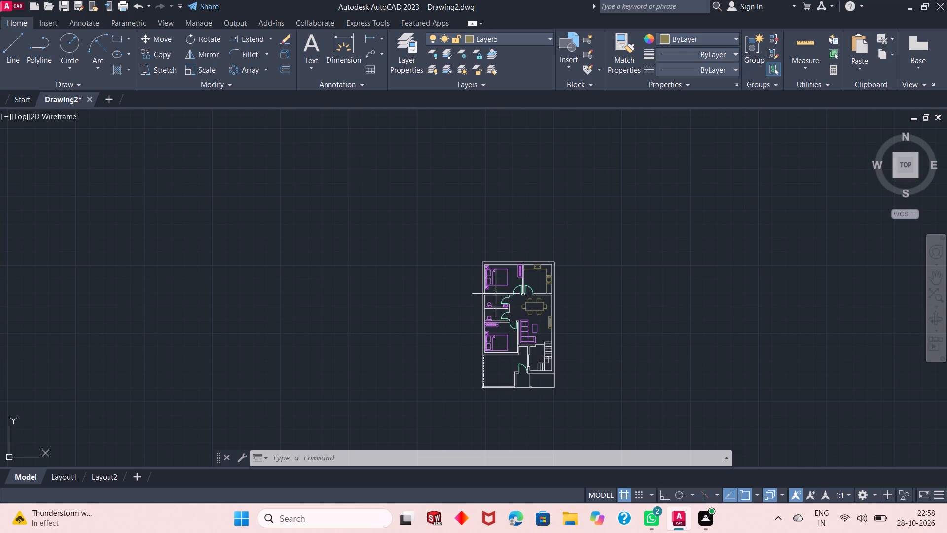
pyautogui.keyDown('ctrl'); pyautogui.scroll(2, 509, 252); pyautogui.keyUp('ctrl')
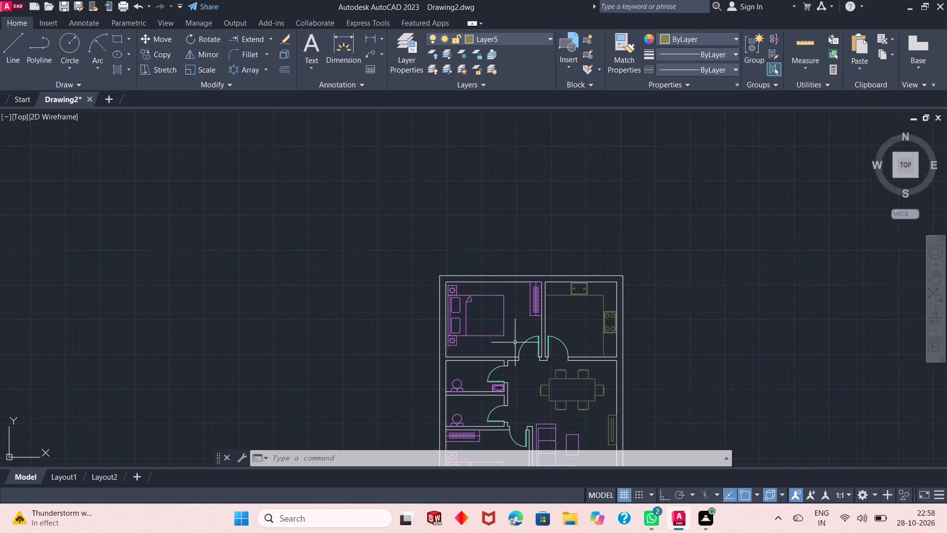
pyautogui.keyDown('ctrl'); pyautogui.scroll(3, 515, 343); pyautogui.keyUp('ctrl')
pyautogui.keyDown('ctrl'); pyautogui.scroll(-2, 515, 343); pyautogui.keyUp('ctrl')
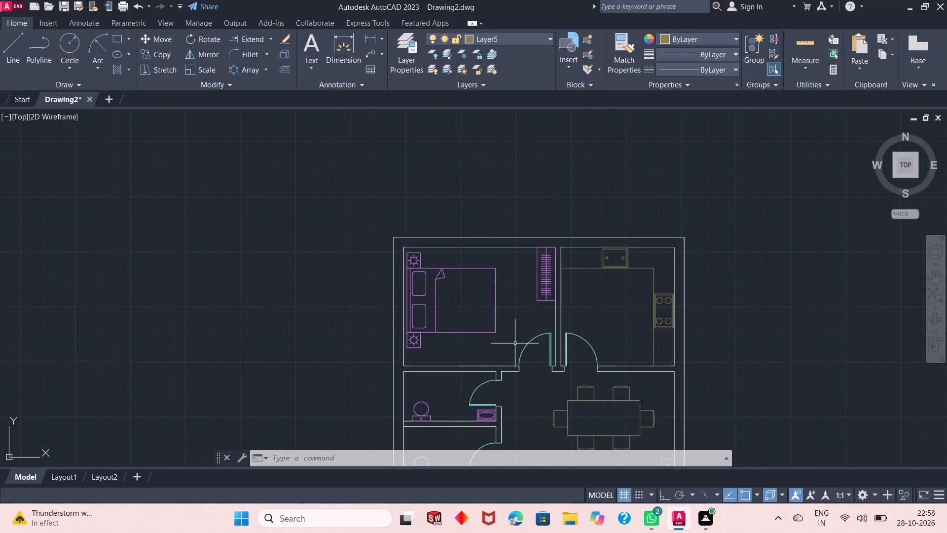
pyautogui.click(532, 37)
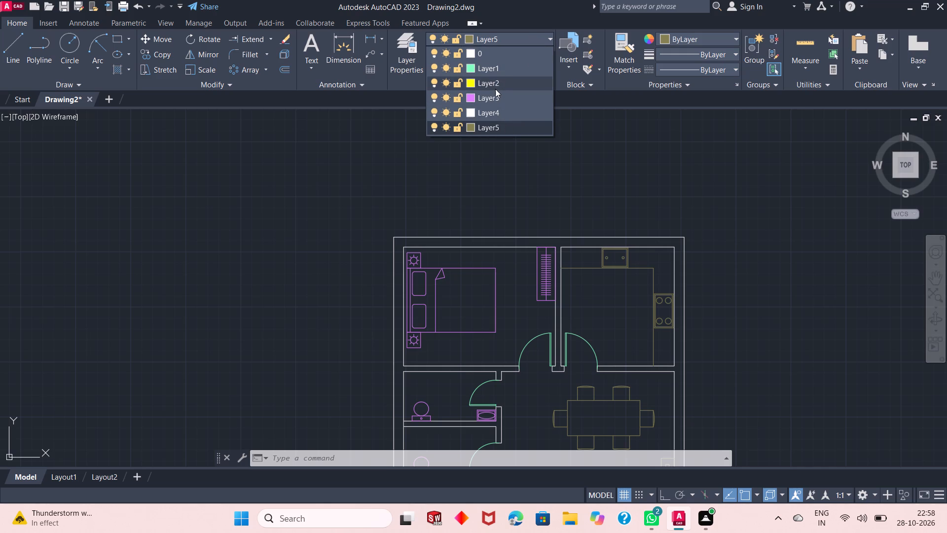
pyautogui.click(405, 61)
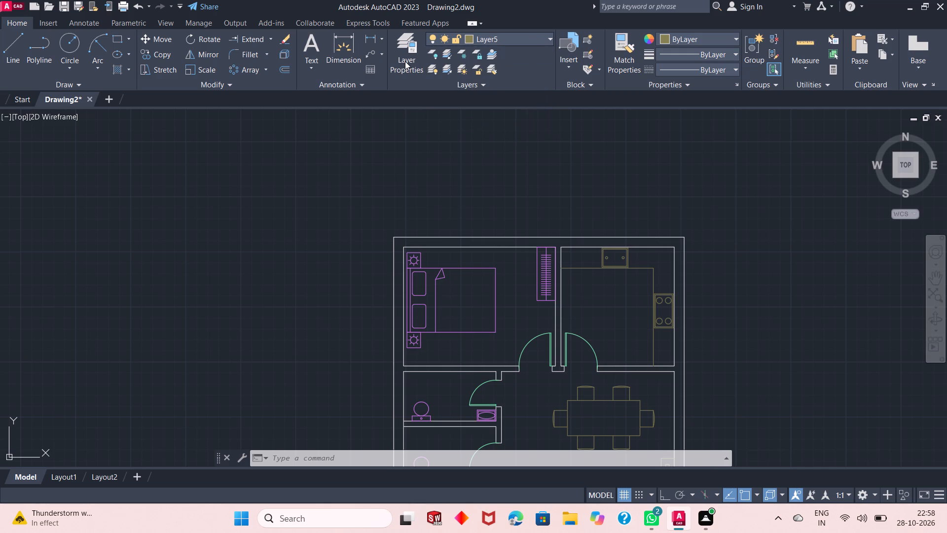
pyautogui.click(405, 61)
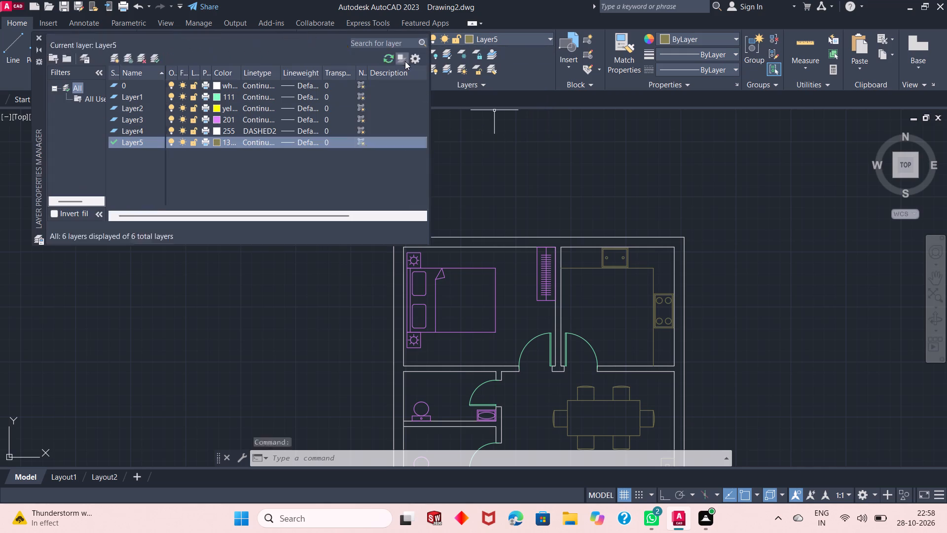
pyautogui.click(113, 61)
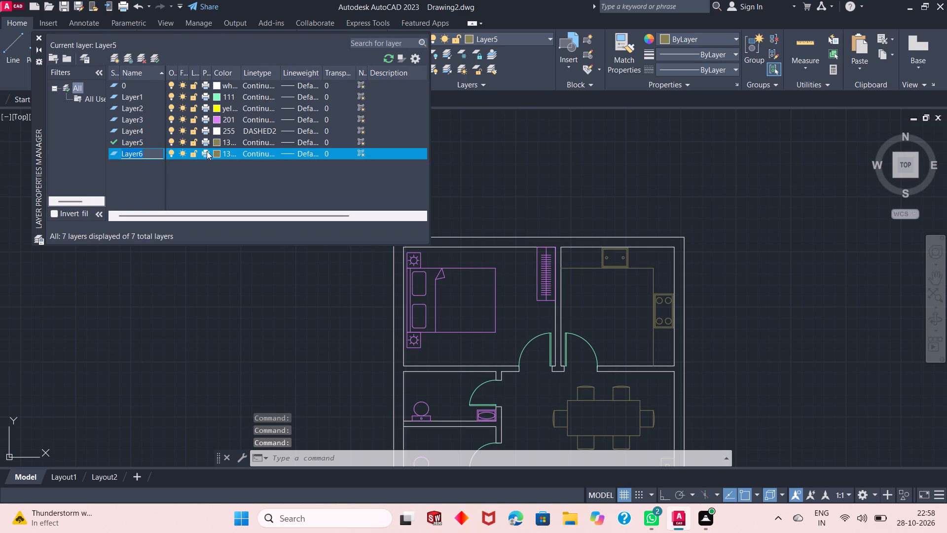
pyautogui.click(214, 154)
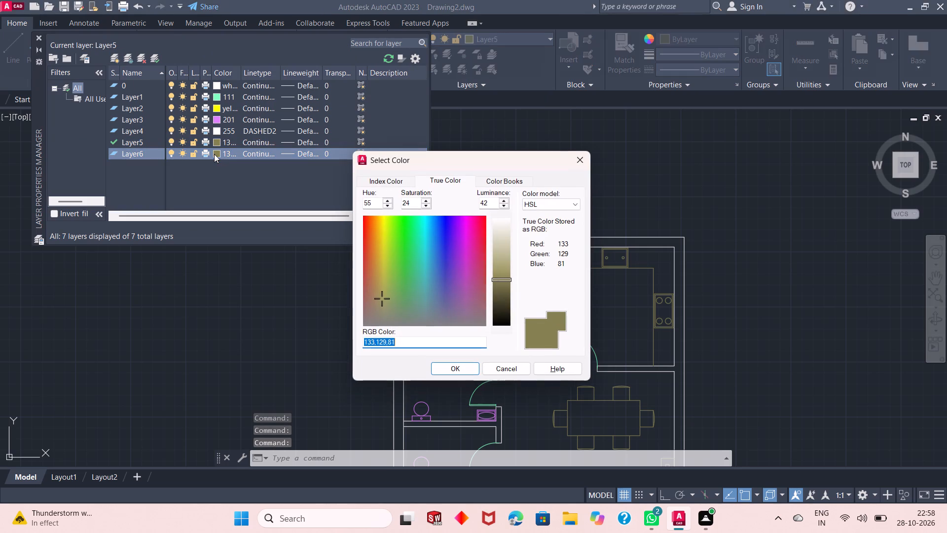
pyautogui.click(376, 248)
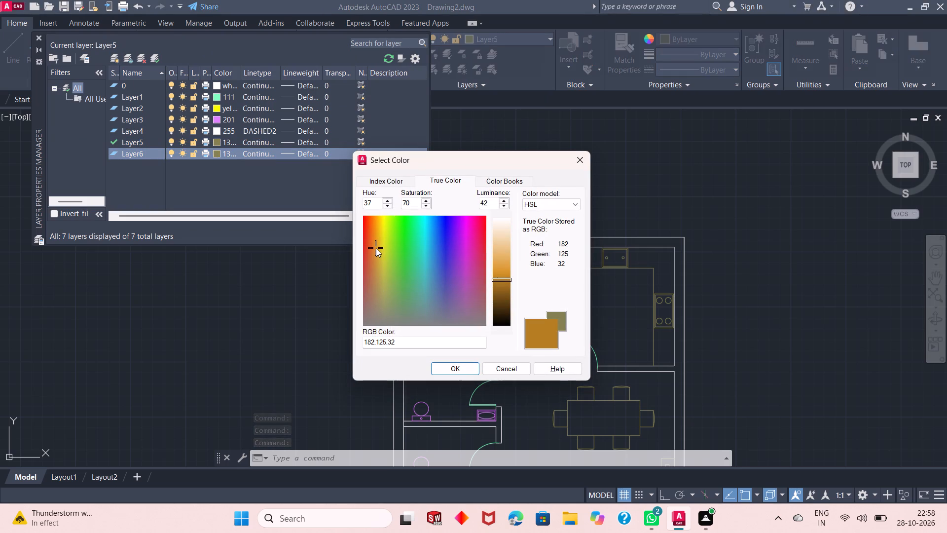
pyautogui.click(371, 260)
pyautogui.click(376, 270)
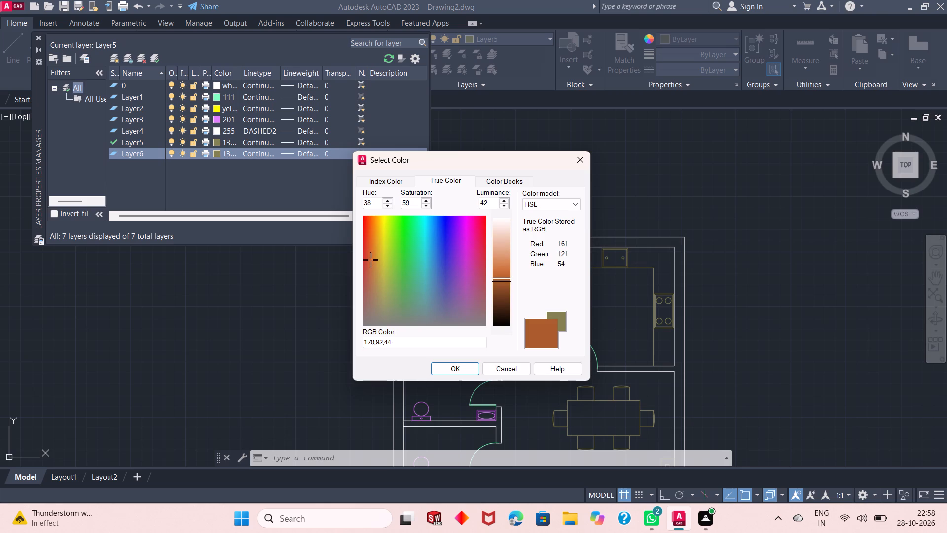
pyautogui.click(375, 241)
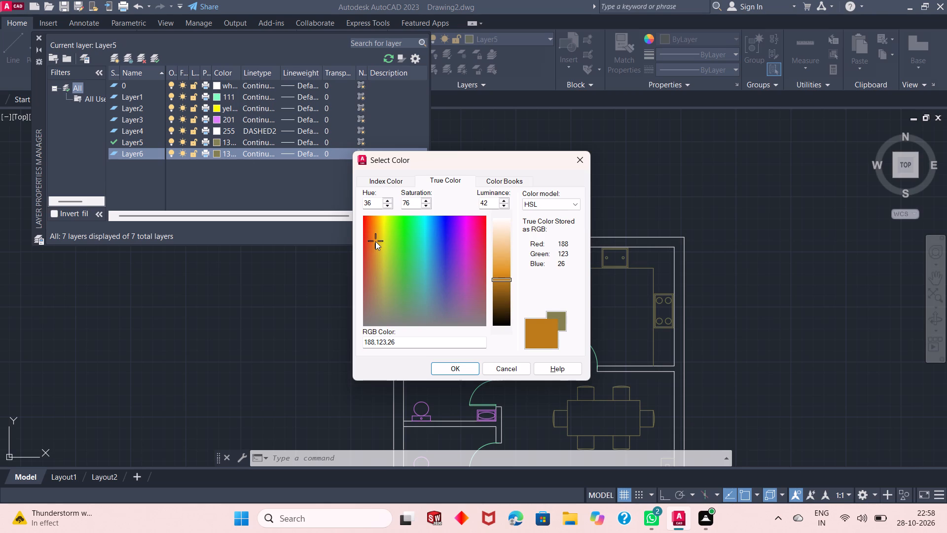
pyautogui.click(373, 258)
pyautogui.click(377, 182)
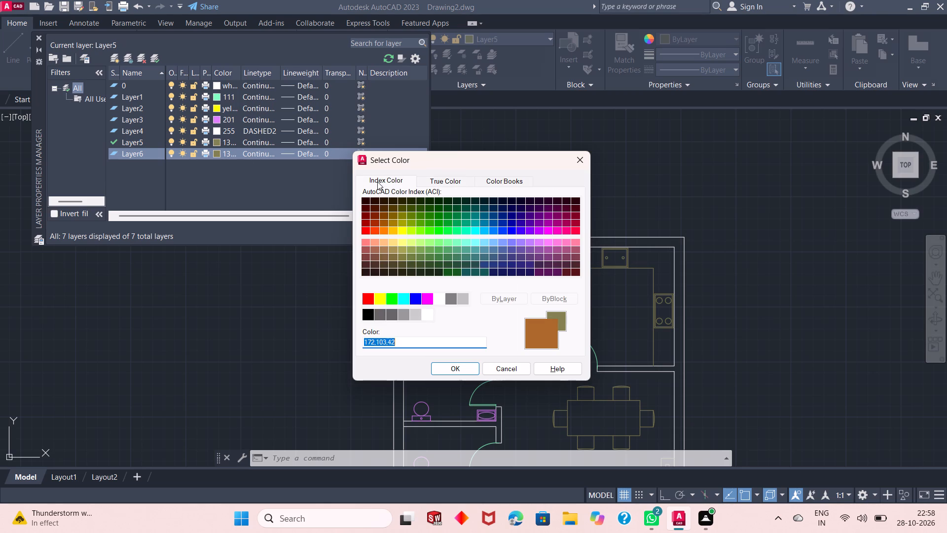
pyautogui.click(390, 232)
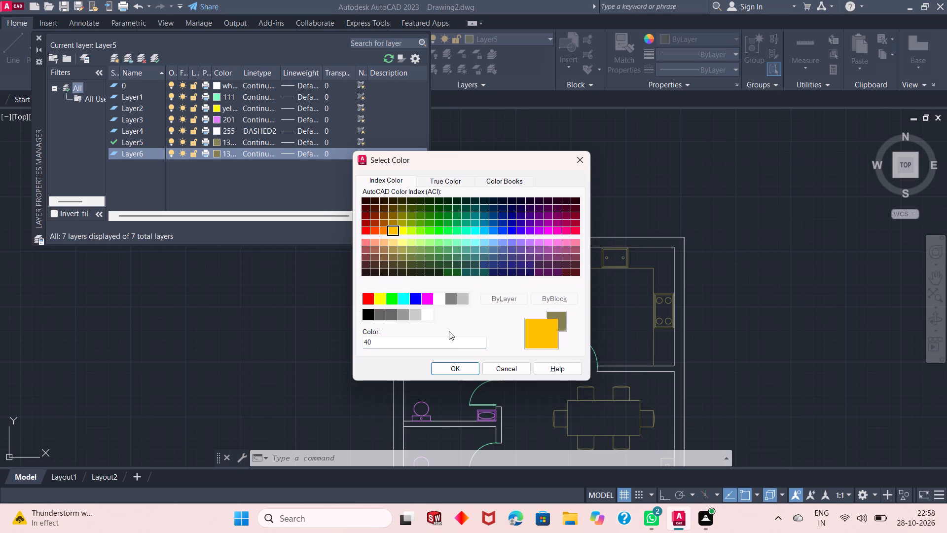
pyautogui.click(454, 367)
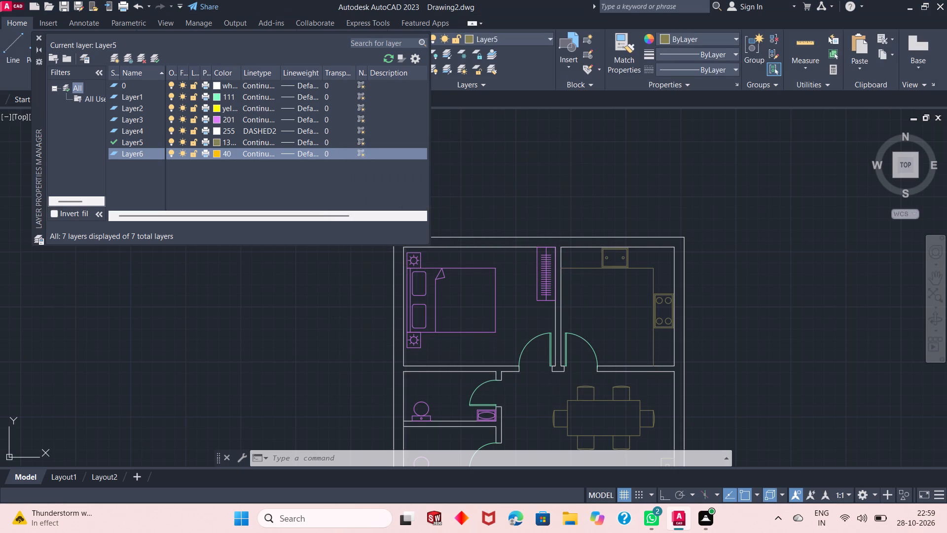
# Make Layer6 the current layer and close the layer manager.
pyautogui.click(154, 59)
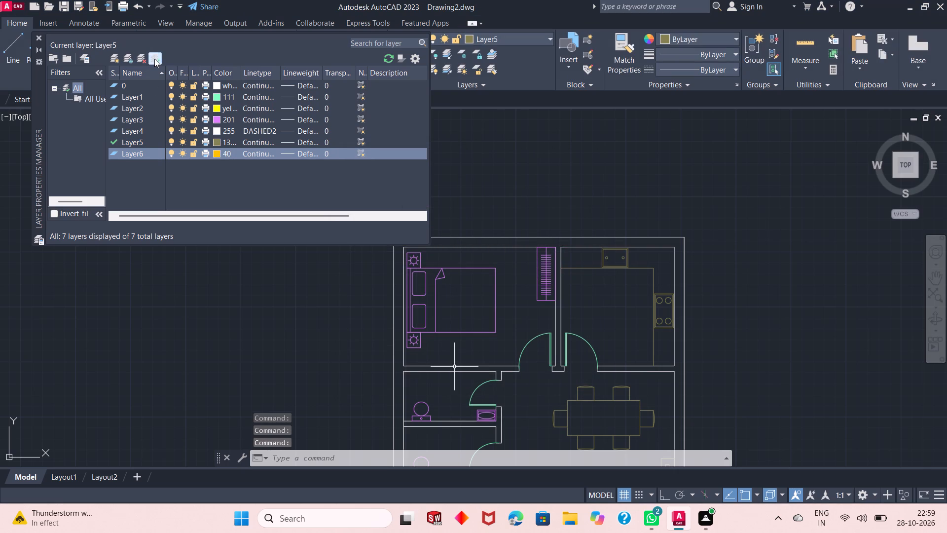
pyautogui.click(154, 59)
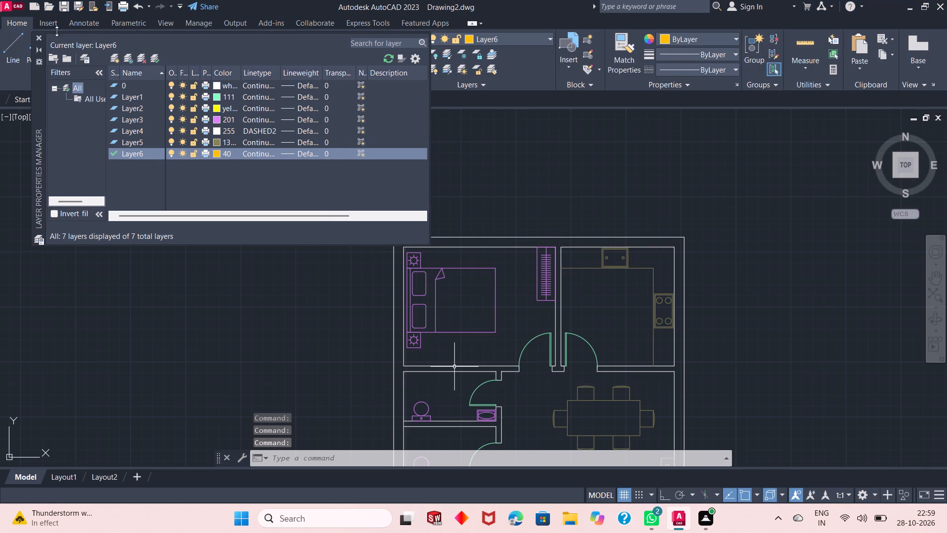
pyautogui.click(39, 38)
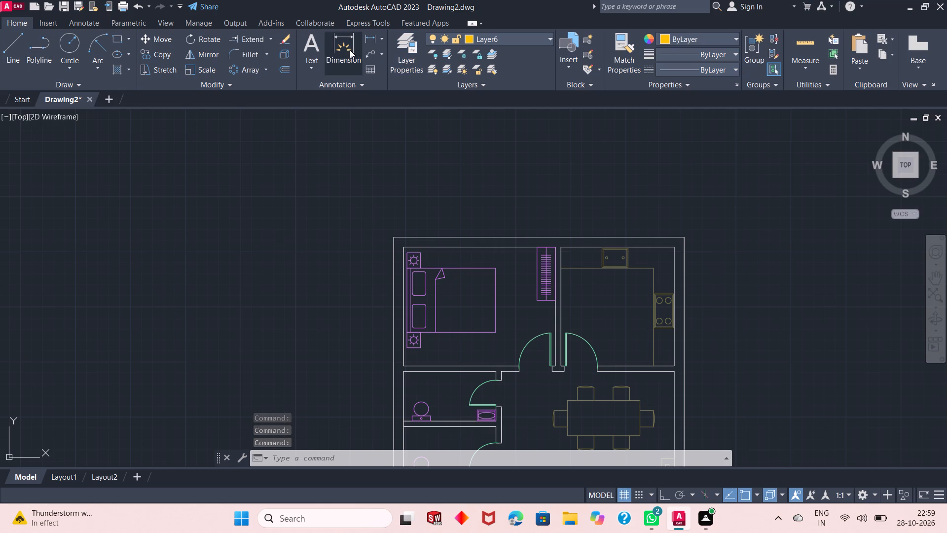
pyautogui.click(521, 37)
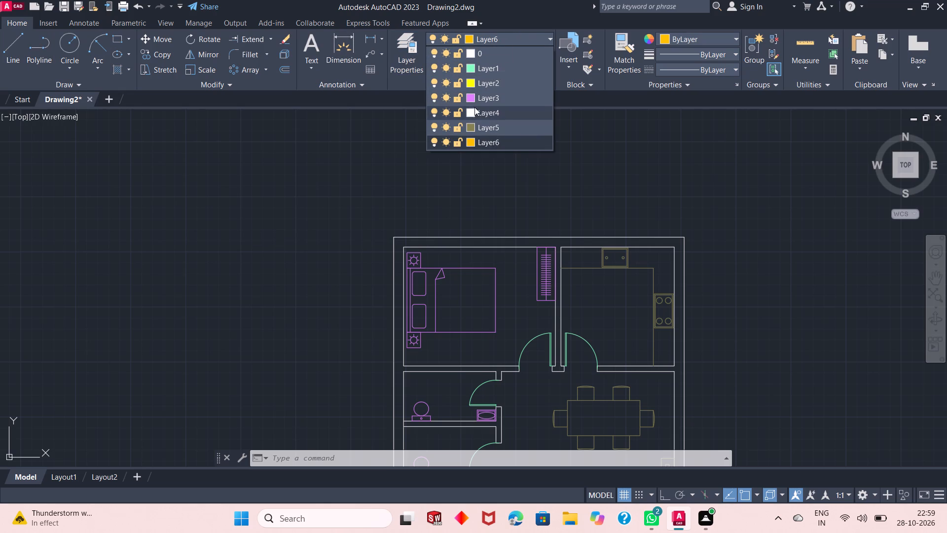
pyautogui.click(381, 162)
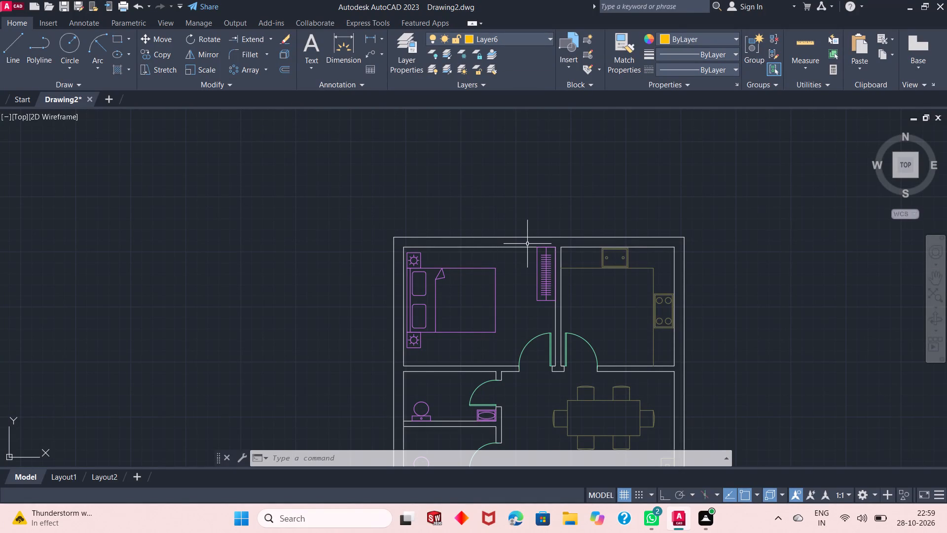
# Draw a line about 9" long straight across the bedroom's north wall, above the bed, as the window's west jamb.
pyautogui.keyDown('ctrl'); pyautogui.scroll(2, 527, 244); pyautogui.keyUp('ctrl')
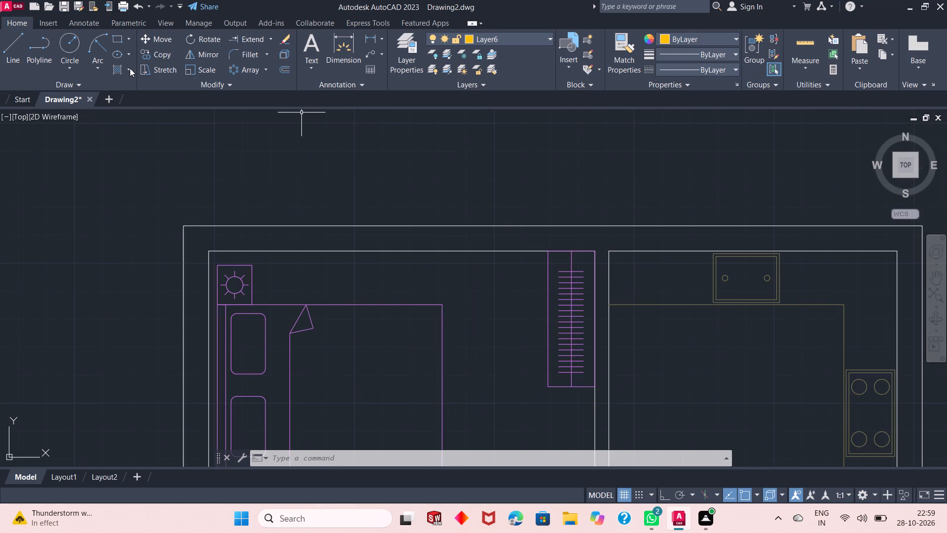
pyautogui.click(15, 46)
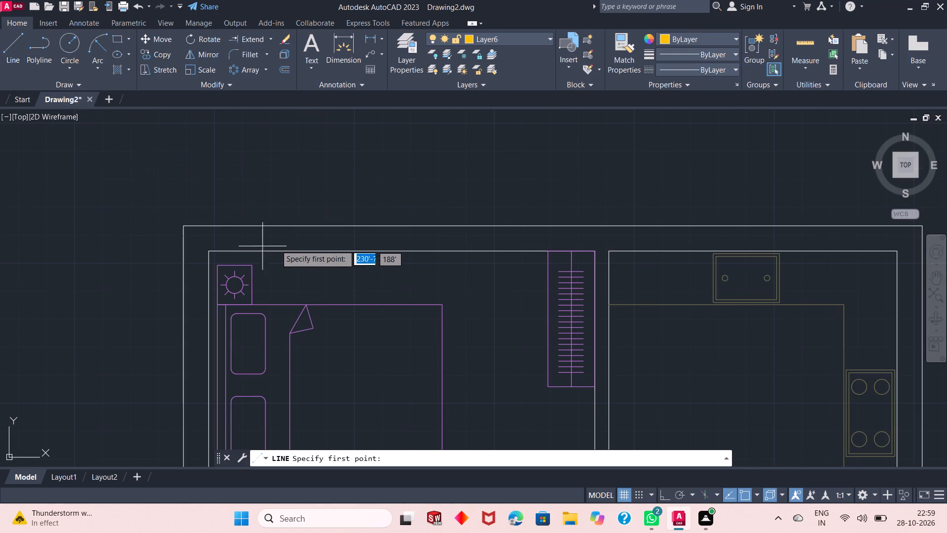
pyautogui.moveTo(302, 250); pyautogui.dragTo(300, 223)
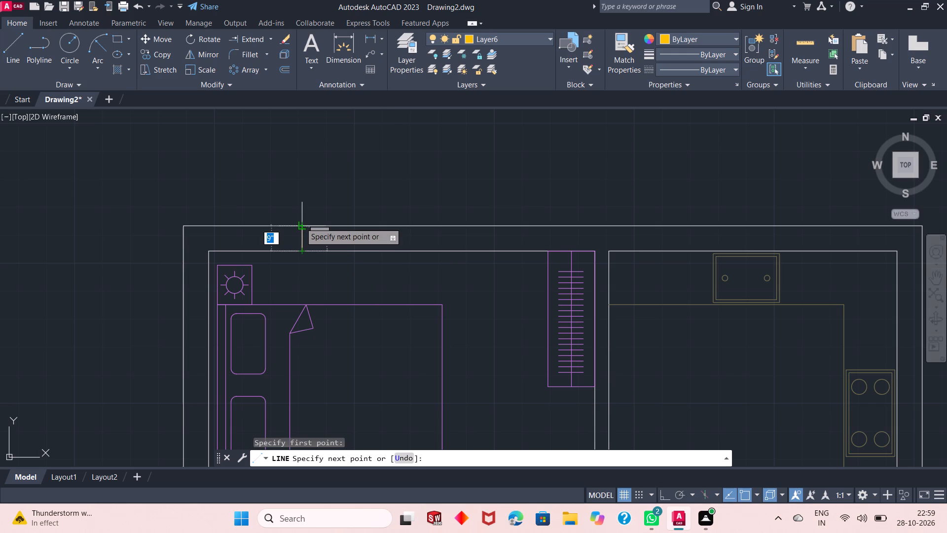
pyautogui.click(300, 223)
pyautogui.press('space')
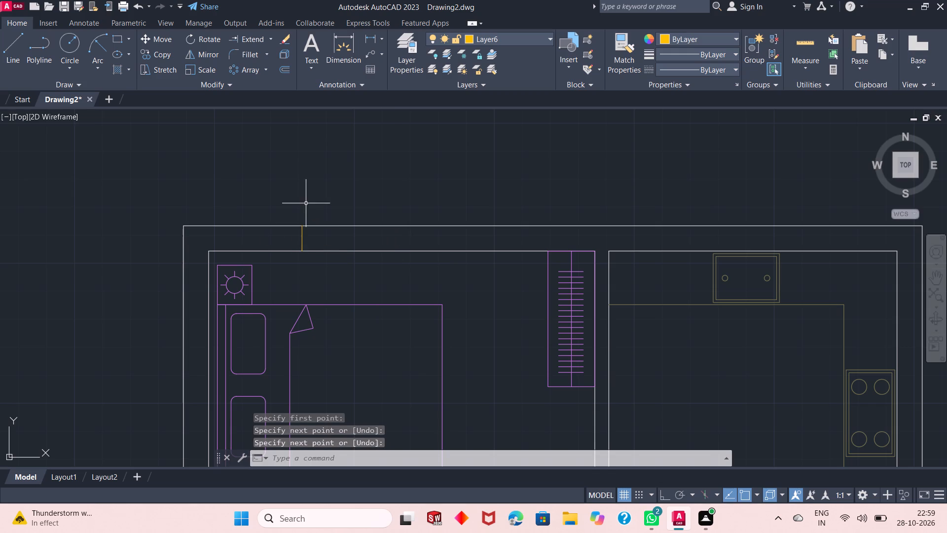
# Offset the jamb line 3'6" to the east within the bedroom's north wall.
pyautogui.click(284, 67)
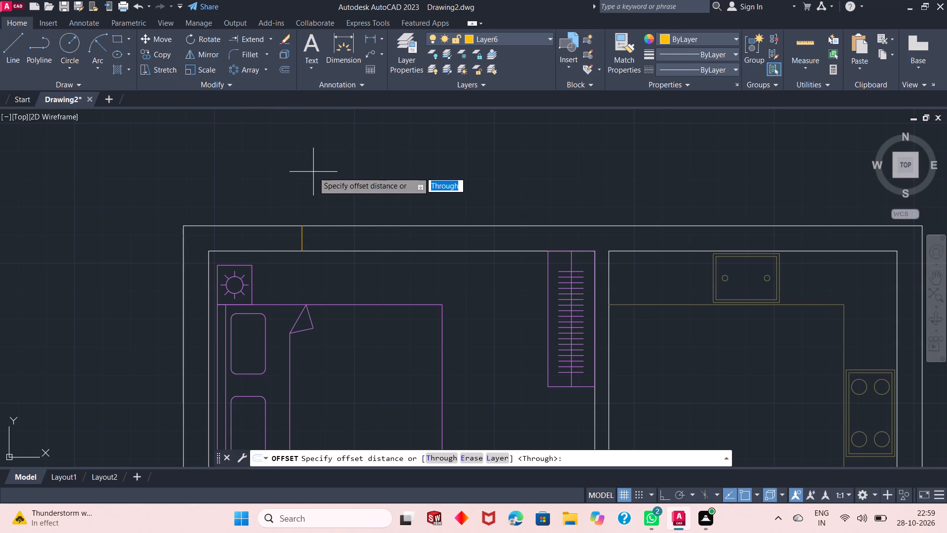
pyautogui.press('space')
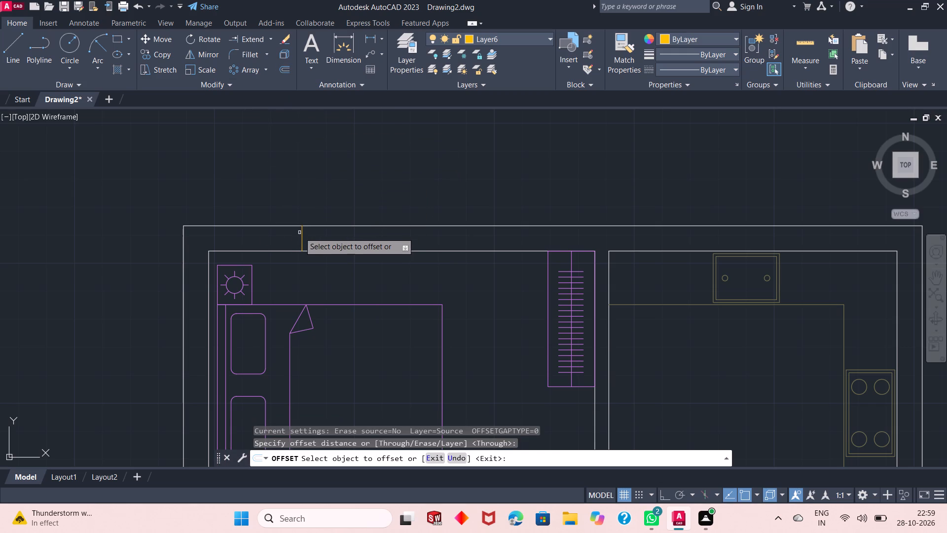
pyautogui.click(304, 239)
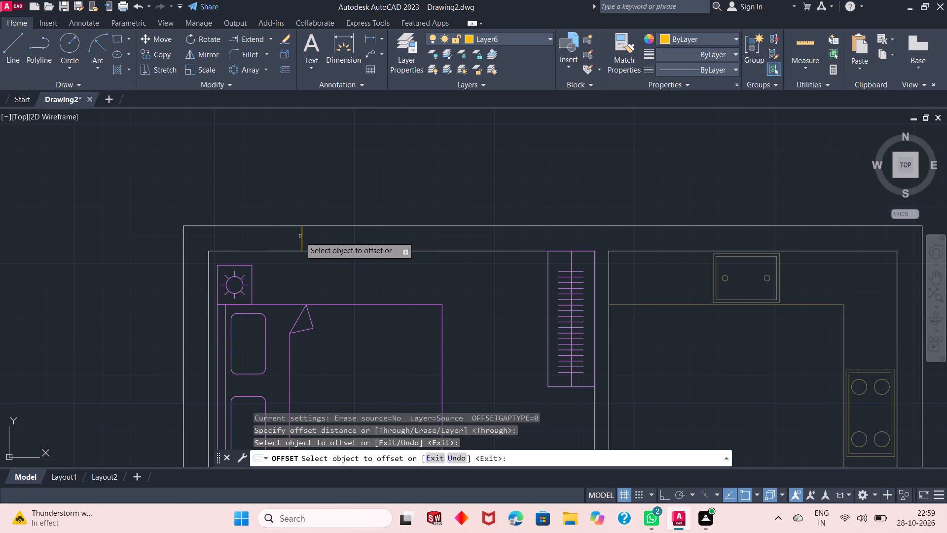
pyautogui.click(300, 236)
pyautogui.click(303, 236)
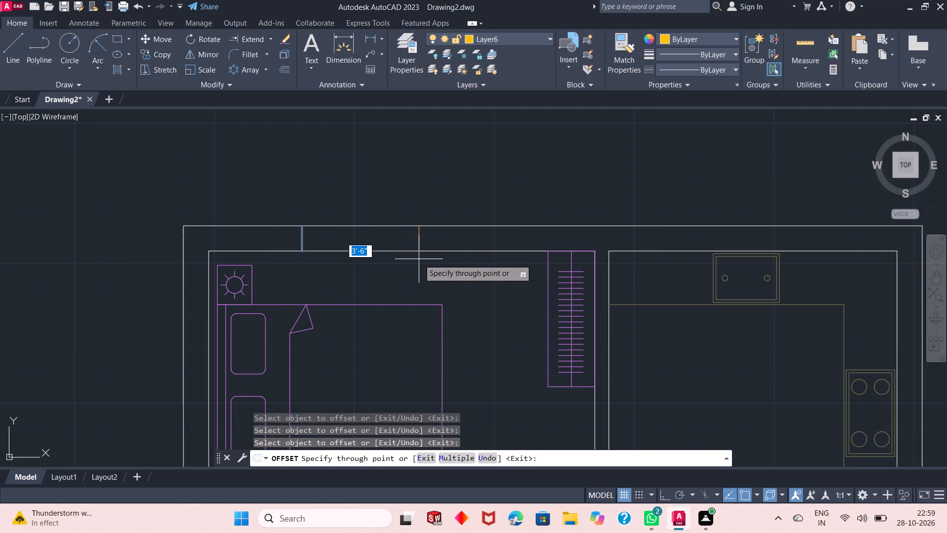
pyautogui.write("3'6")
pyautogui.hotkey('shift', '"')
pyautogui.press('Return')
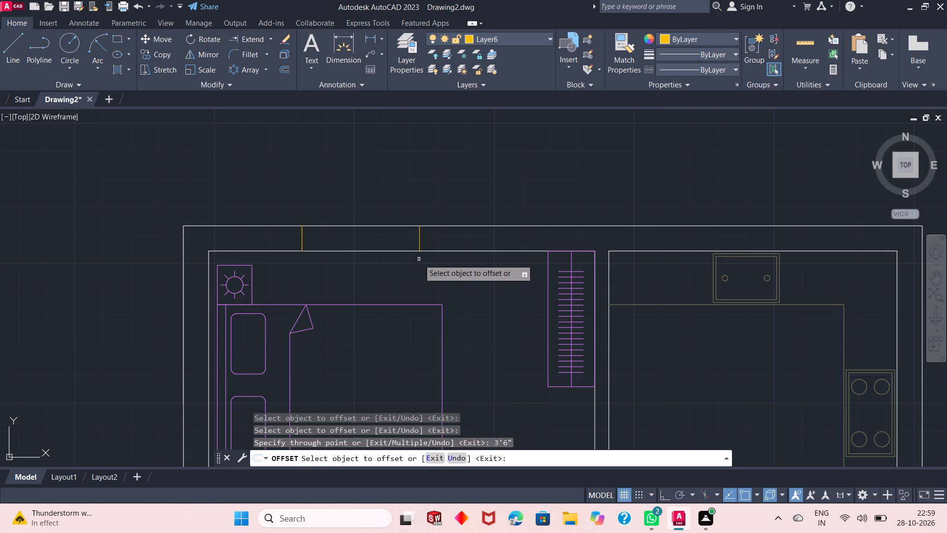
pyautogui.press('space')
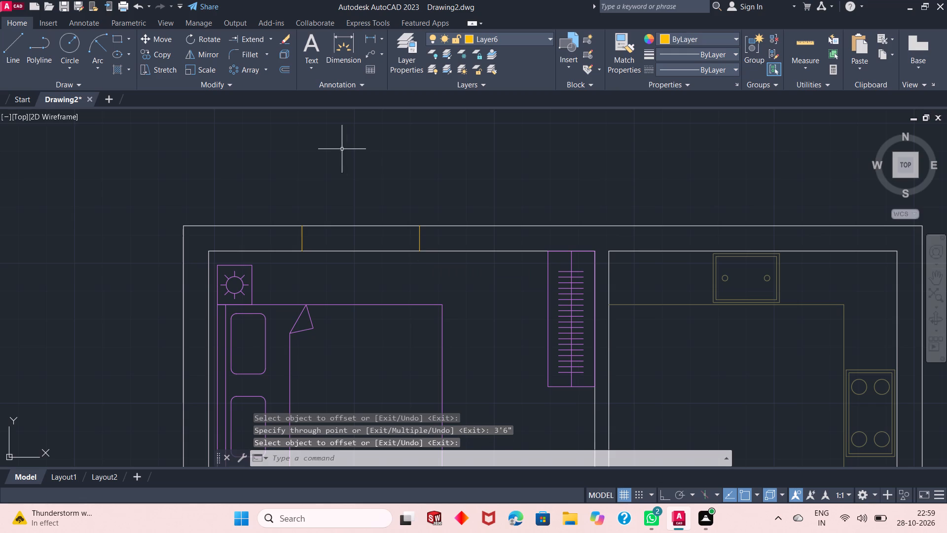
# Draw a horizontal line joining the midpoints of the two bedroom window jamb lines.
pyautogui.click(24, 54)
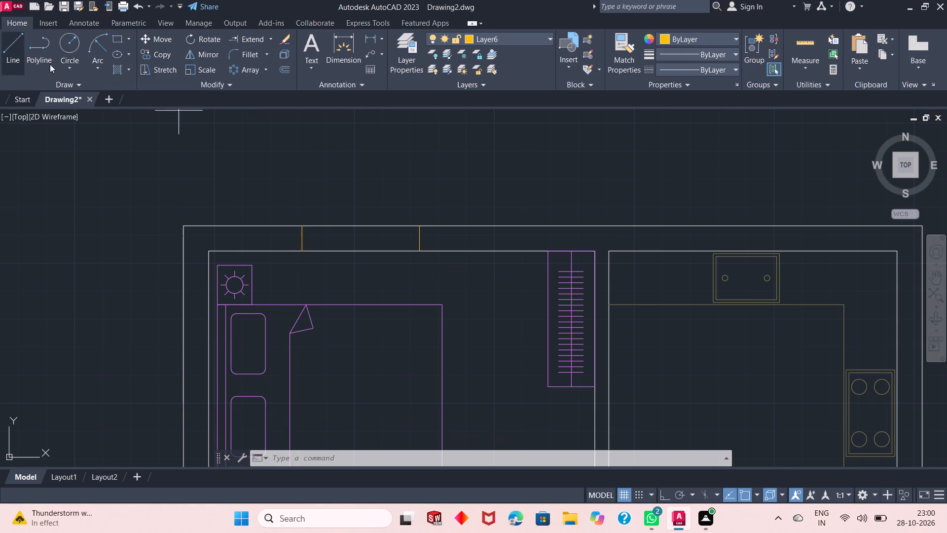
pyautogui.click(306, 240)
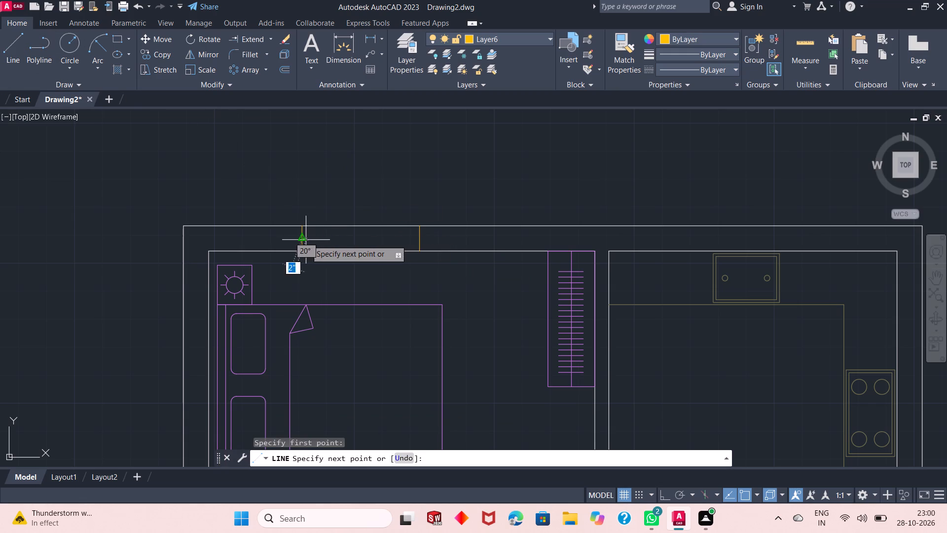
pyautogui.click(421, 239)
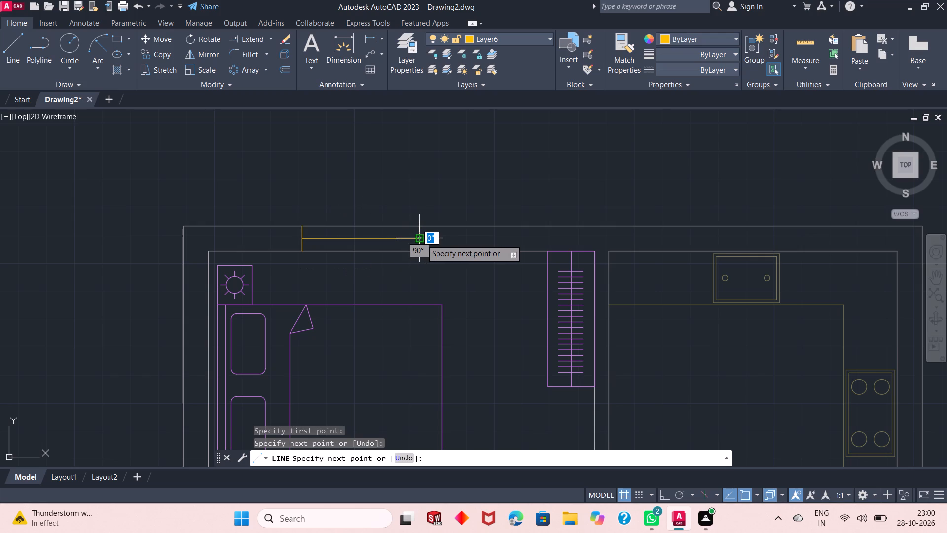
pyautogui.press('space')
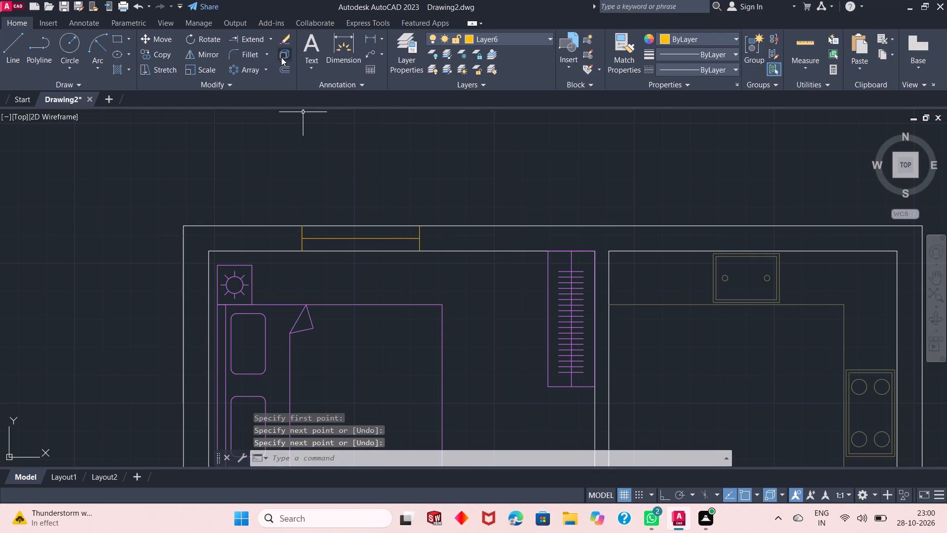
# Offset the bedroom window's centre line 1" to the north and 1" to the south.
pyautogui.click(282, 68)
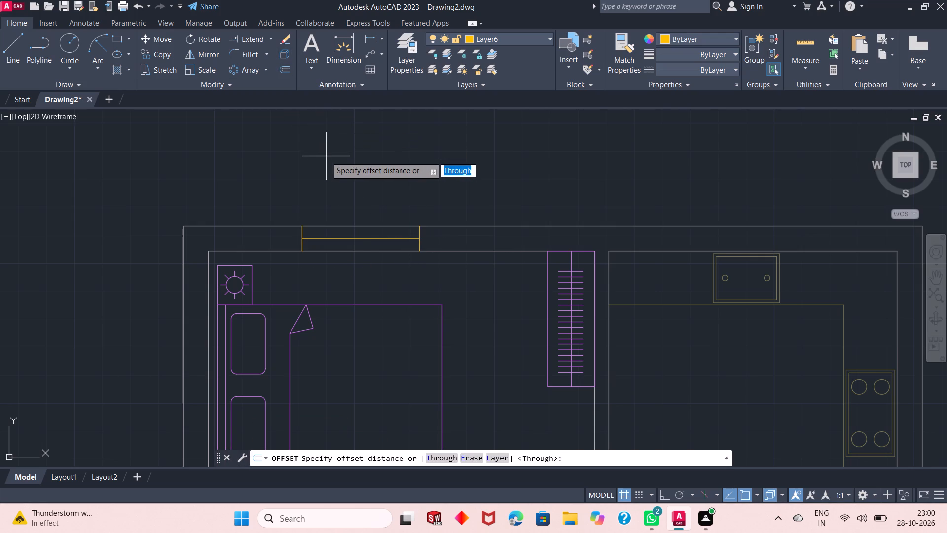
pyautogui.press('space')
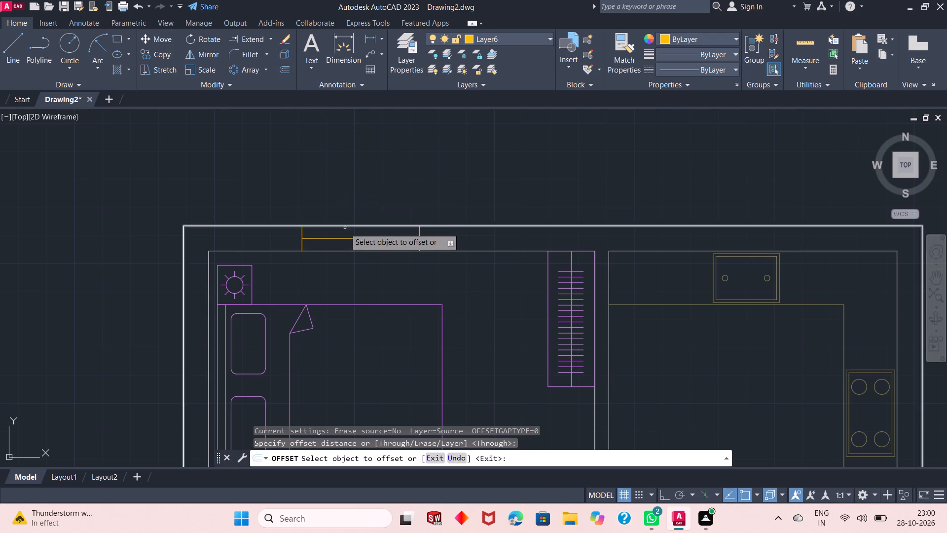
pyautogui.click(348, 238)
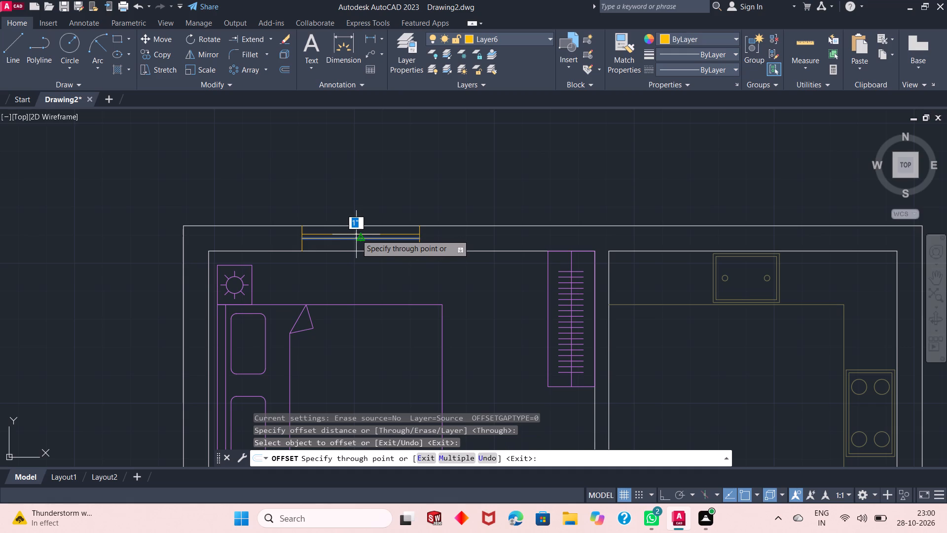
pyautogui.write('1"')
pyautogui.press('Return')
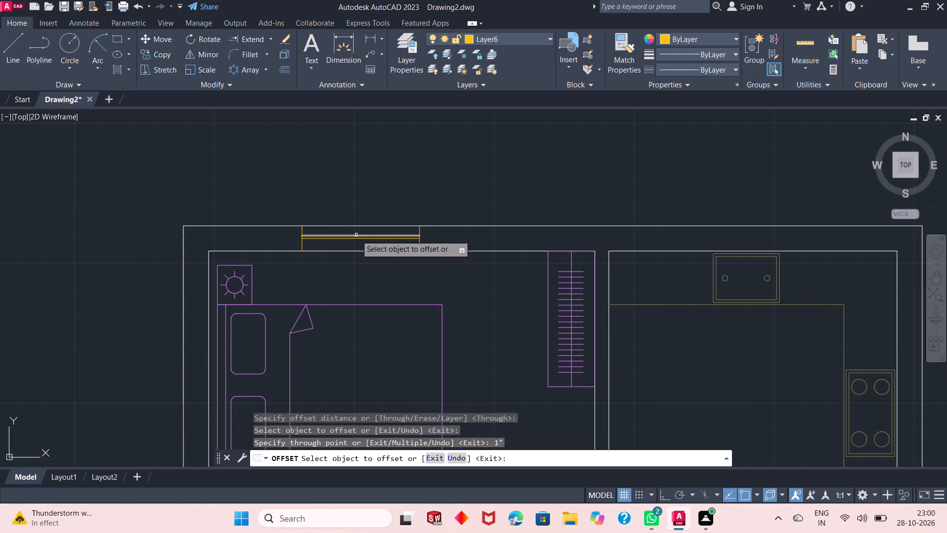
pyautogui.click(347, 239)
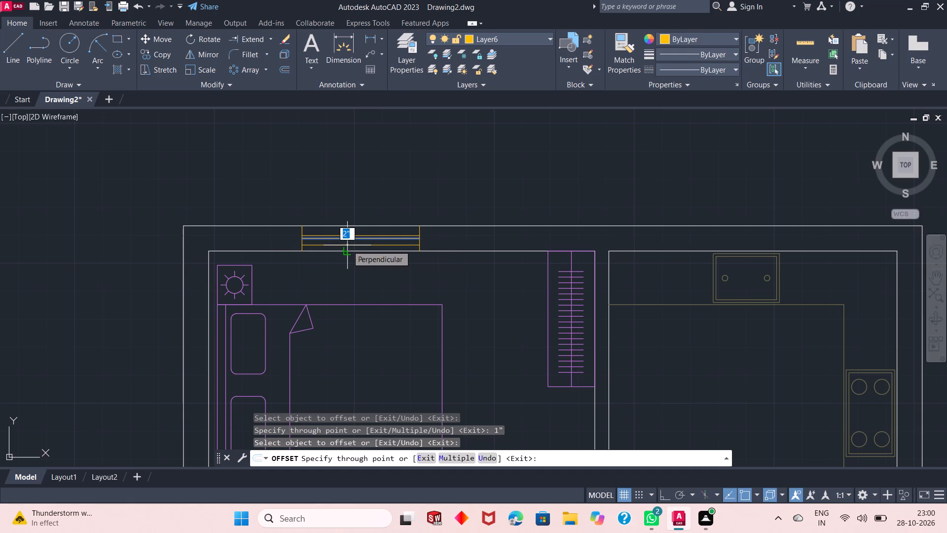
pyautogui.write('1"')
pyautogui.press('Return')
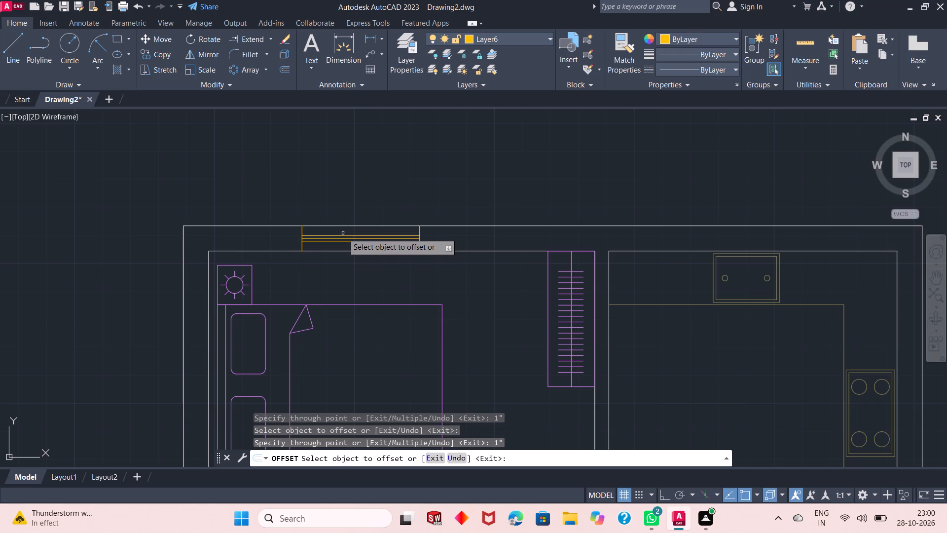
pyautogui.press('space')
# Erase the middle one of the three horizontal lines in the bedroom window.
pyautogui.click(341, 237)
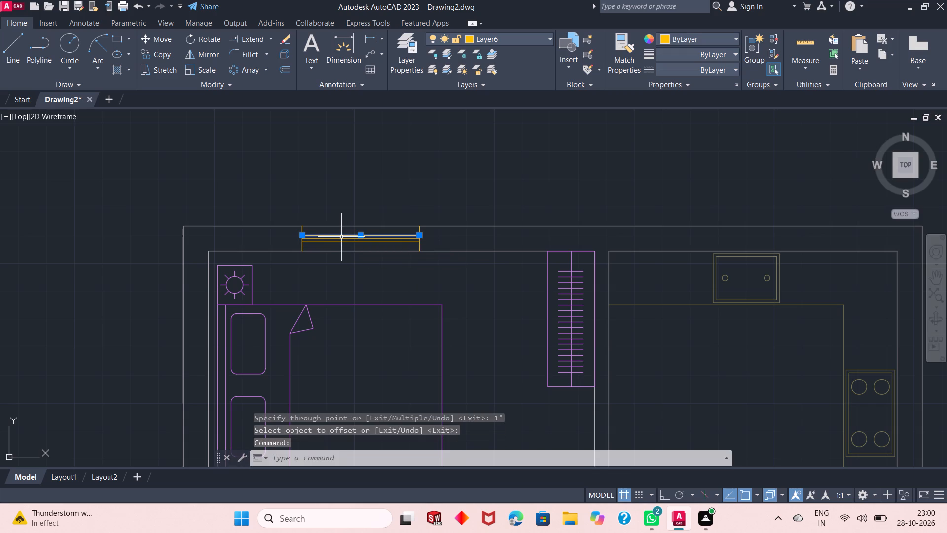
pyautogui.keyDown('ctrl'); pyautogui.scroll(3, 349, 231); pyautogui.keyUp('ctrl')
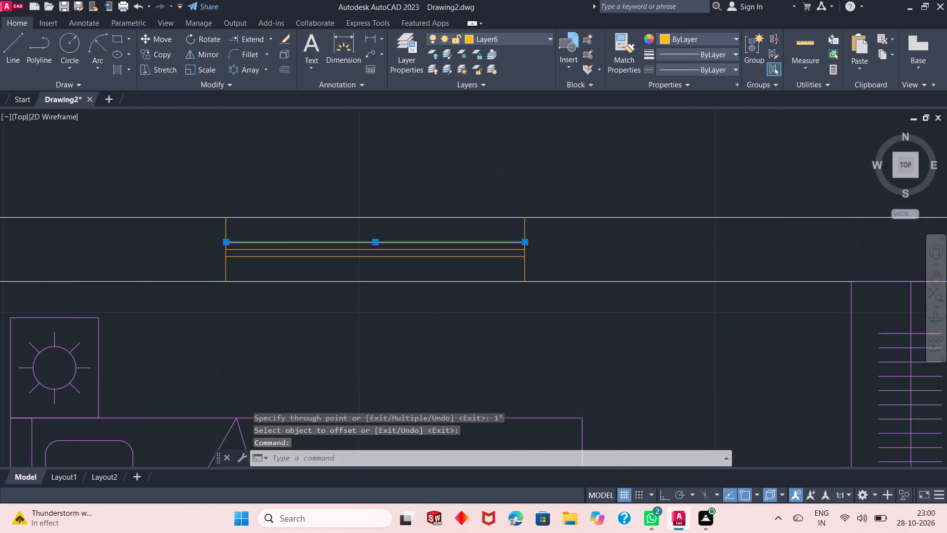
pyautogui.press('Escape')
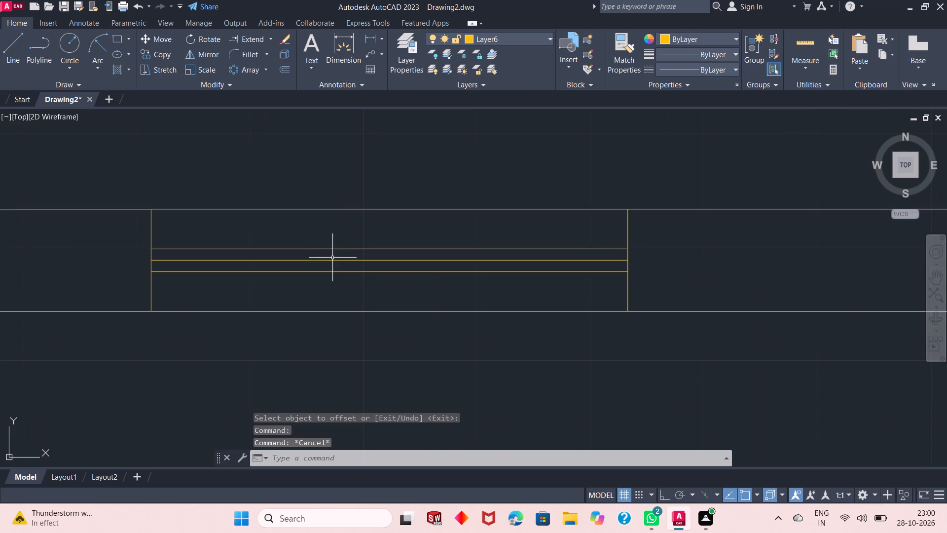
pyautogui.click(331, 260)
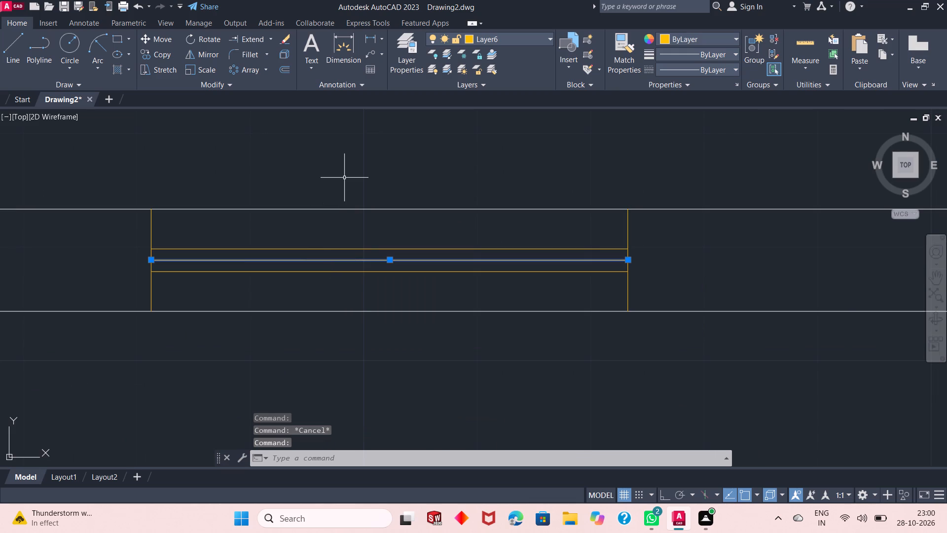
pyautogui.rightClick(344, 177)
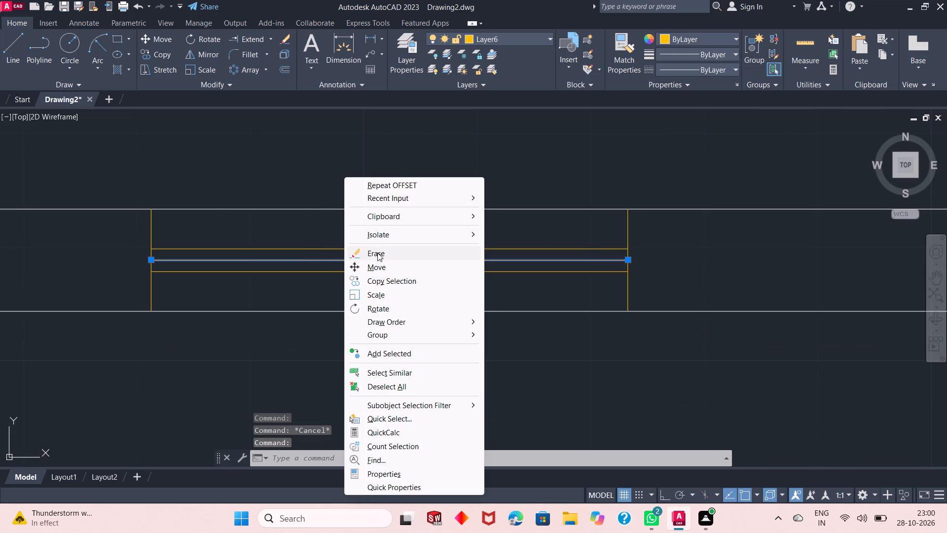
pyautogui.click(377, 253)
# Draw a line straight across the kitchen's north wall, just west of the sink, as a window jamb.
pyautogui.keyDown('ctrl'); pyautogui.scroll(-2, 297, 249); pyautogui.keyUp('ctrl')
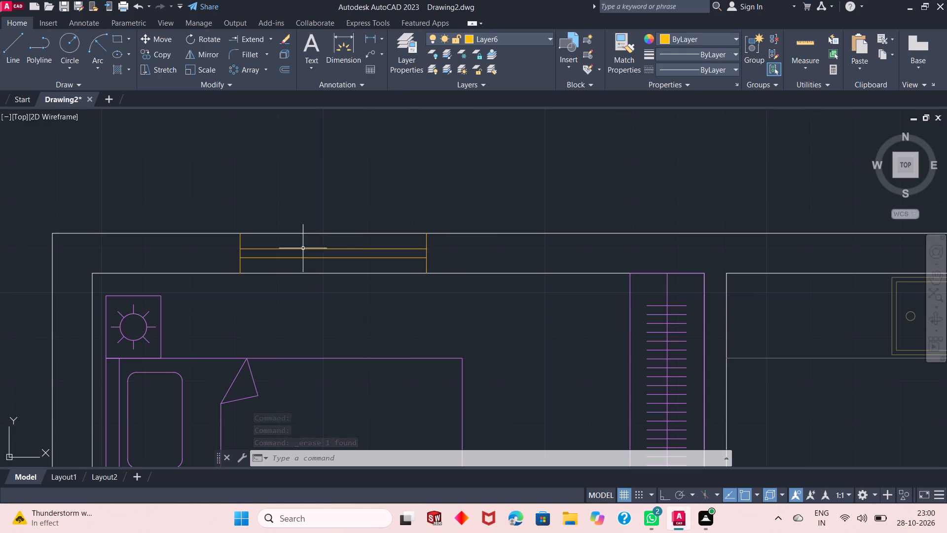
pyautogui.keyDown('ctrl'); pyautogui.scroll(-2, 340, 253); pyautogui.keyUp('ctrl')
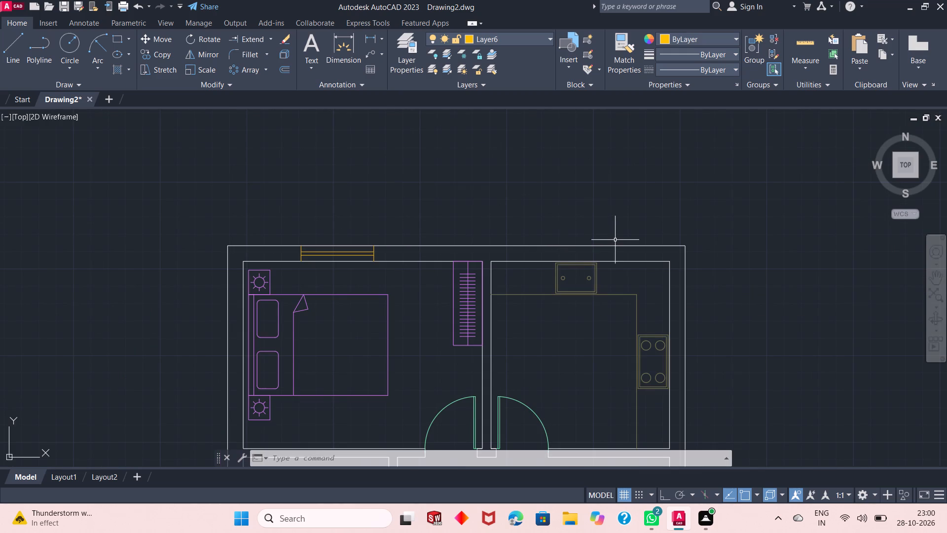
pyautogui.keyDown('ctrl'); pyautogui.scroll(1, 655, 310); pyautogui.keyUp('ctrl')
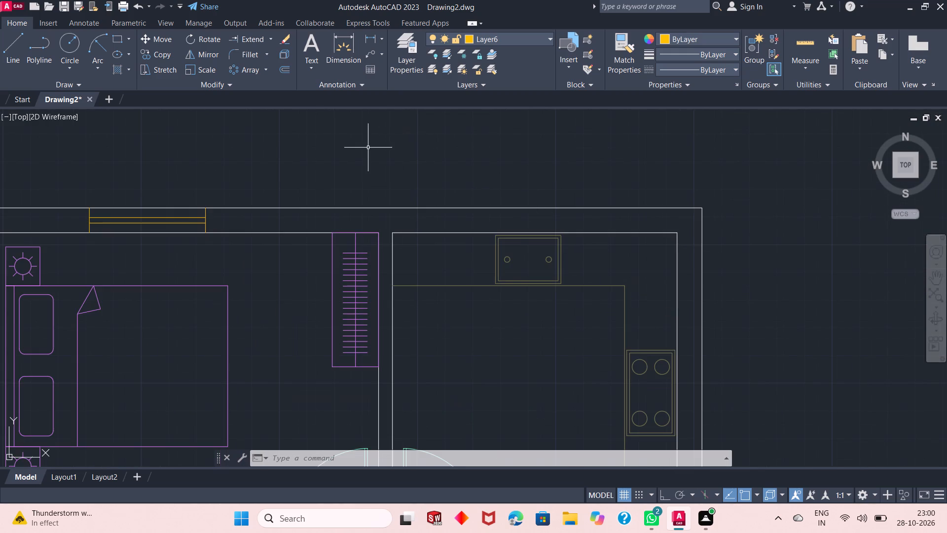
pyautogui.click(16, 50)
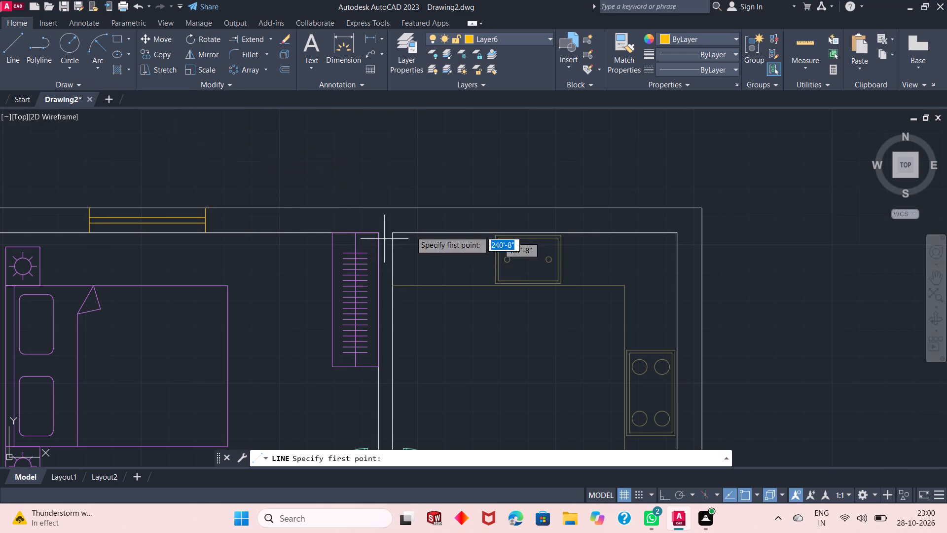
pyautogui.click(463, 208)
pyautogui.click(464, 234)
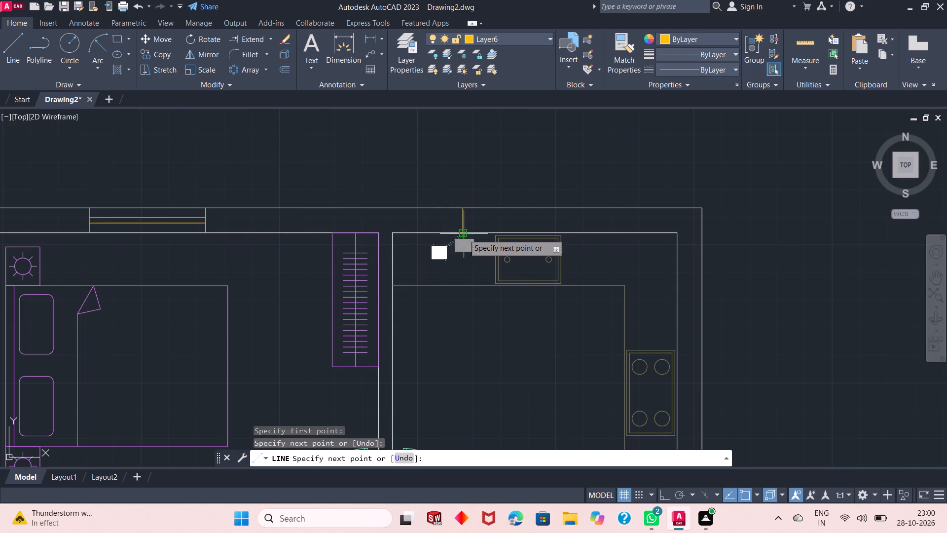
pyautogui.press('space')
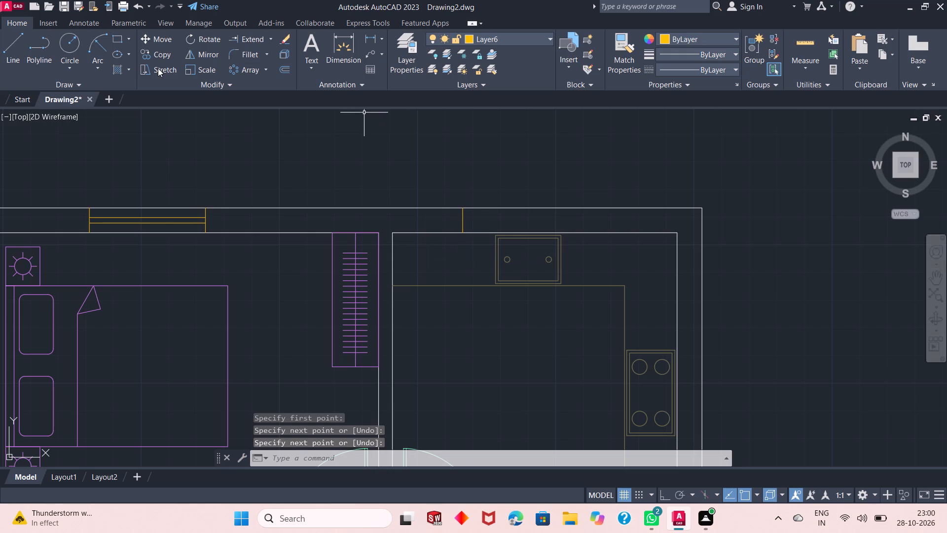
# Offset the kitchen window's jamb line 3' to the east within the north wall.
pyautogui.click(285, 72)
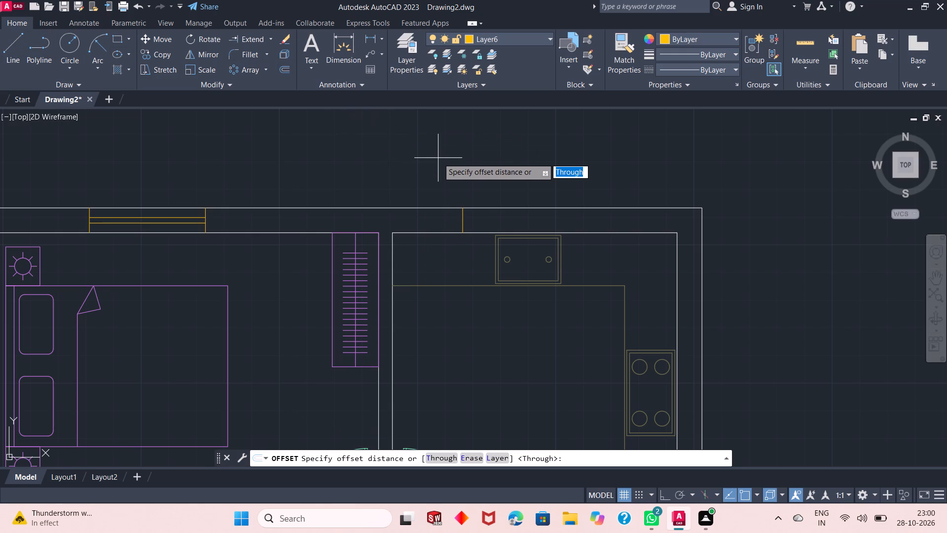
pyautogui.press('space')
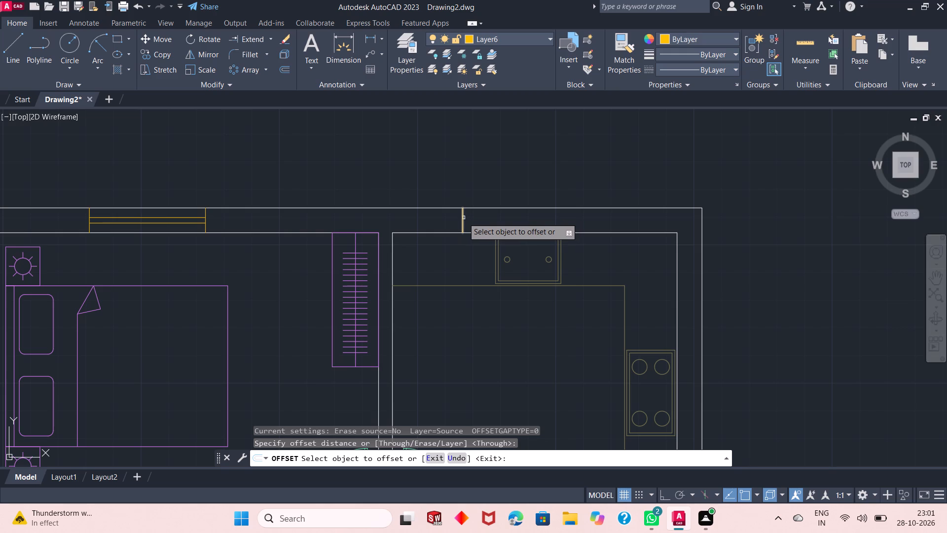
pyautogui.moveTo(463, 218); pyautogui.dragTo(551, 225)
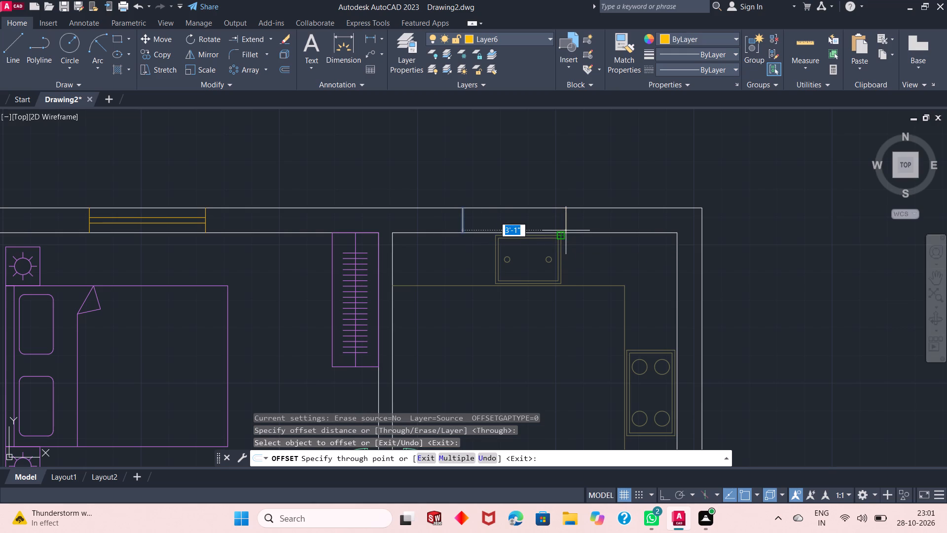
pyautogui.write("3'")
pyautogui.press('Return')
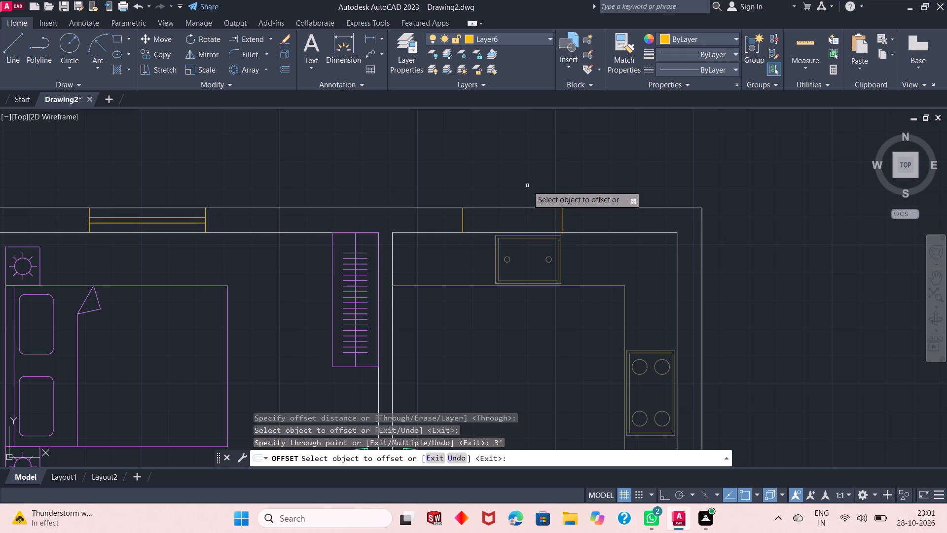
# Draw a centre line between the midpoints of the two kitchen window jambs in the north wall.
pyautogui.press('space')
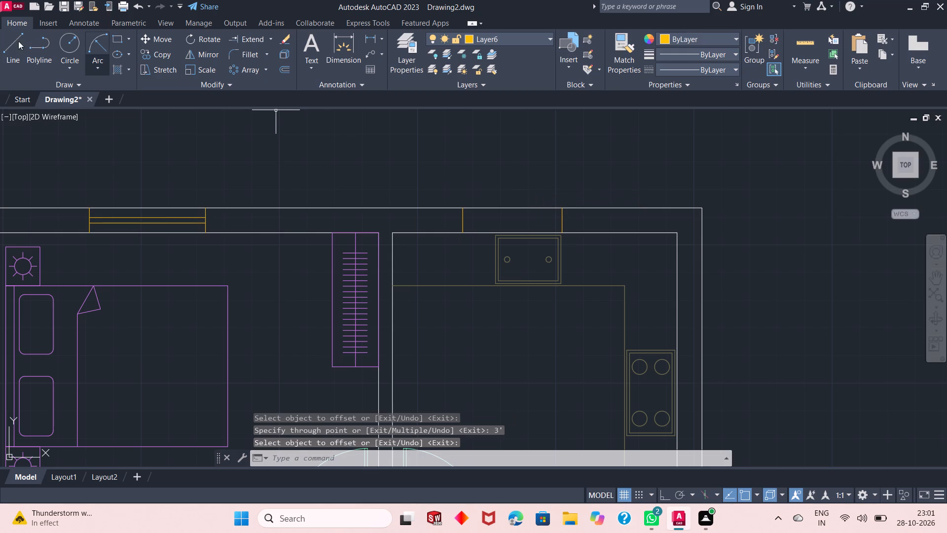
pyautogui.click(8, 46)
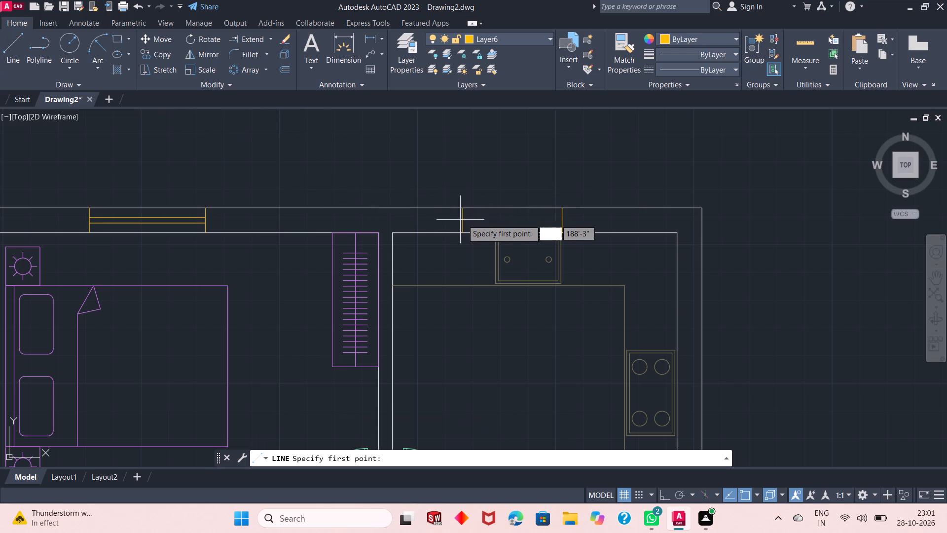
pyautogui.click(463, 219)
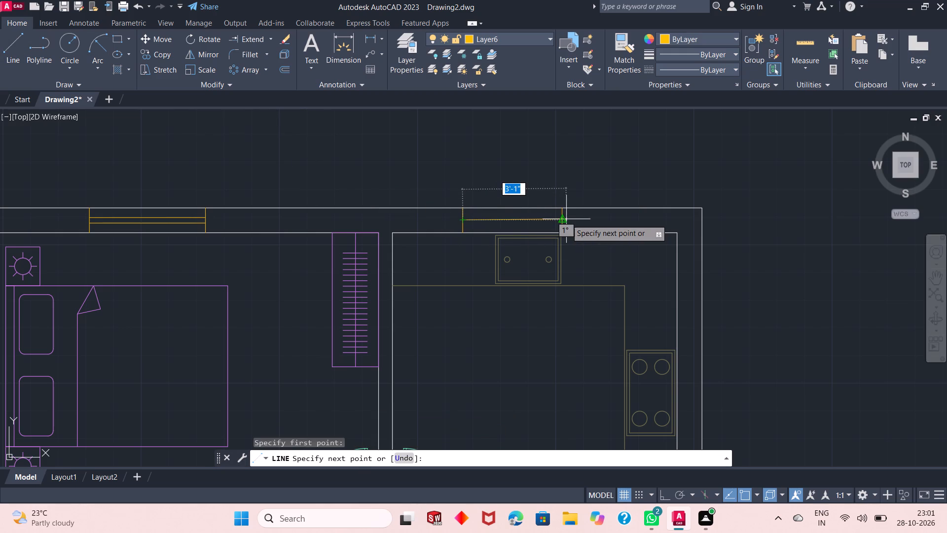
pyautogui.click(562, 219)
pyautogui.press('space')
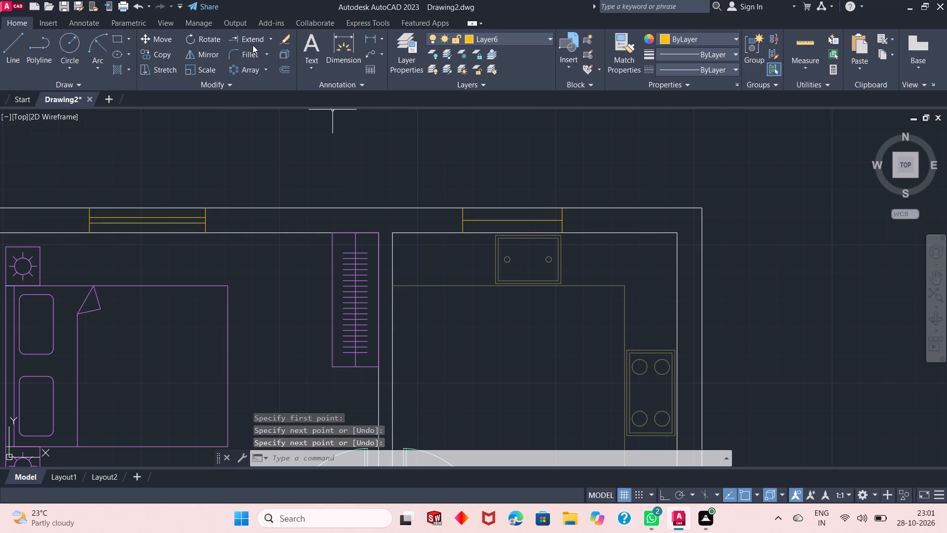
# Offset the kitchen window's centre line 1" to the north and 1" to the south.
pyautogui.click(288, 74)
pyautogui.press('space')
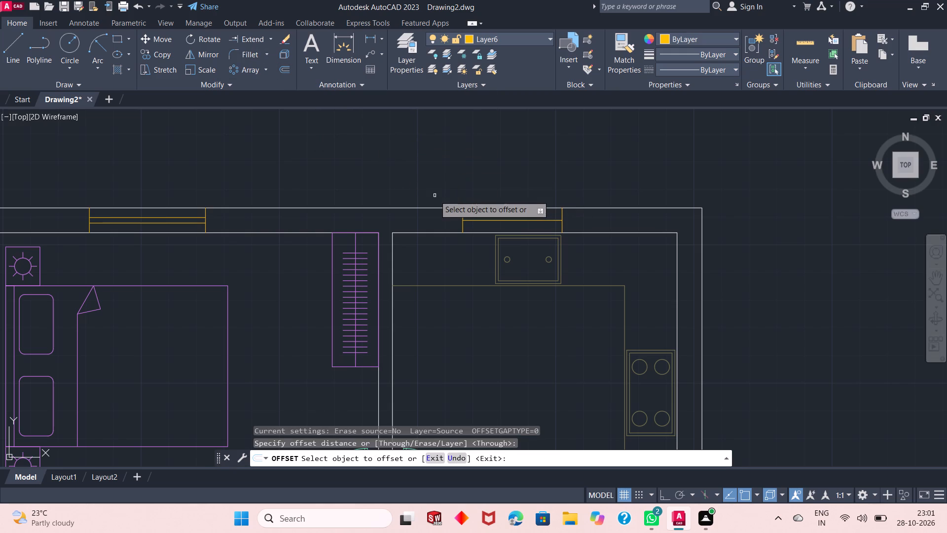
pyautogui.click(502, 219)
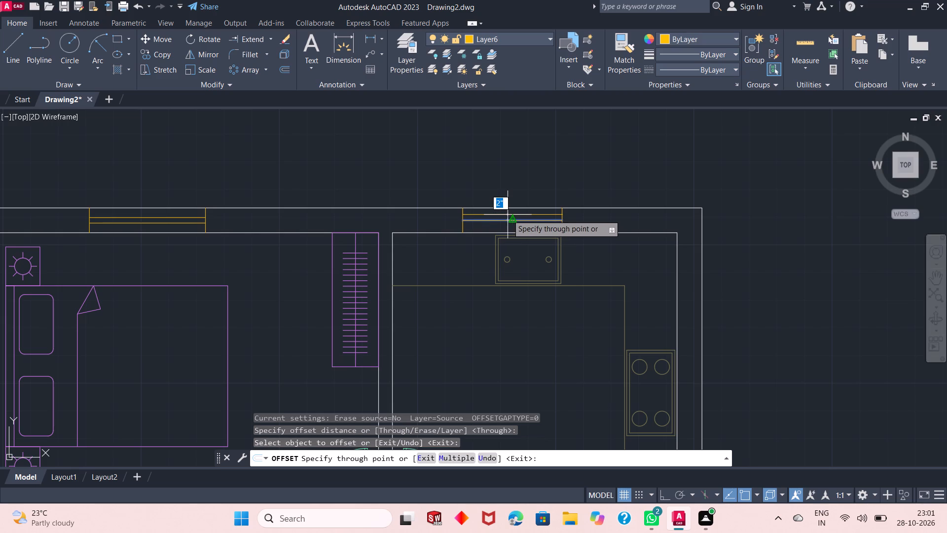
pyautogui.write('1"')
pyautogui.press('Return')
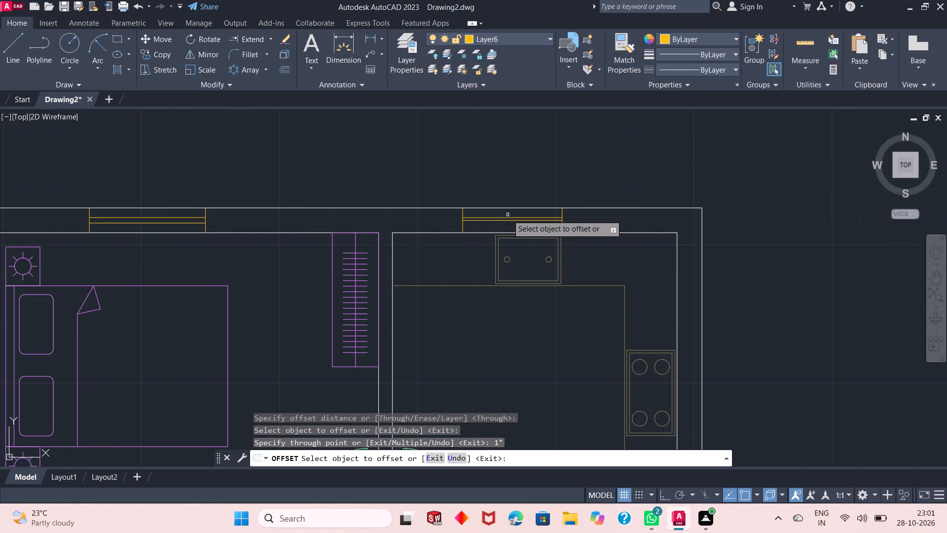
pyautogui.click(497, 222)
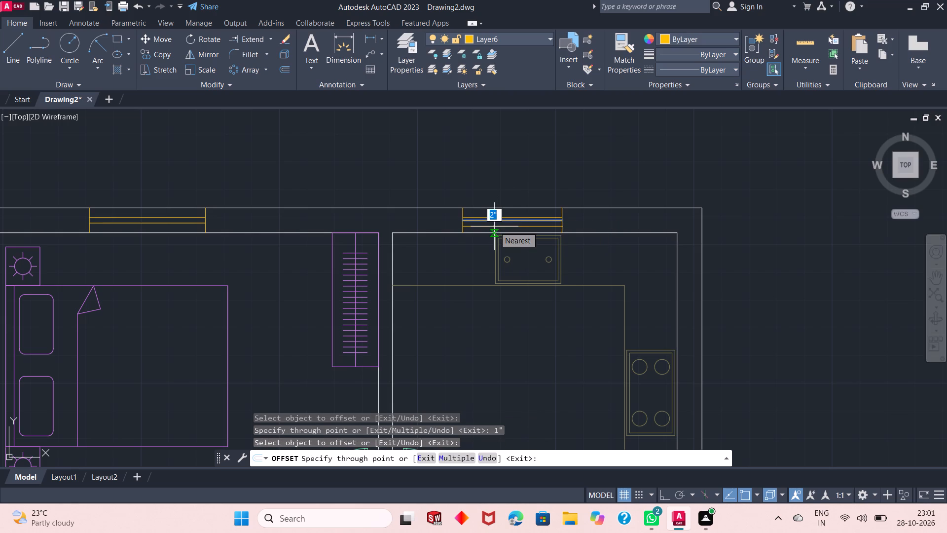
pyautogui.hotkey('shift', '"')
pyautogui.press('Return')
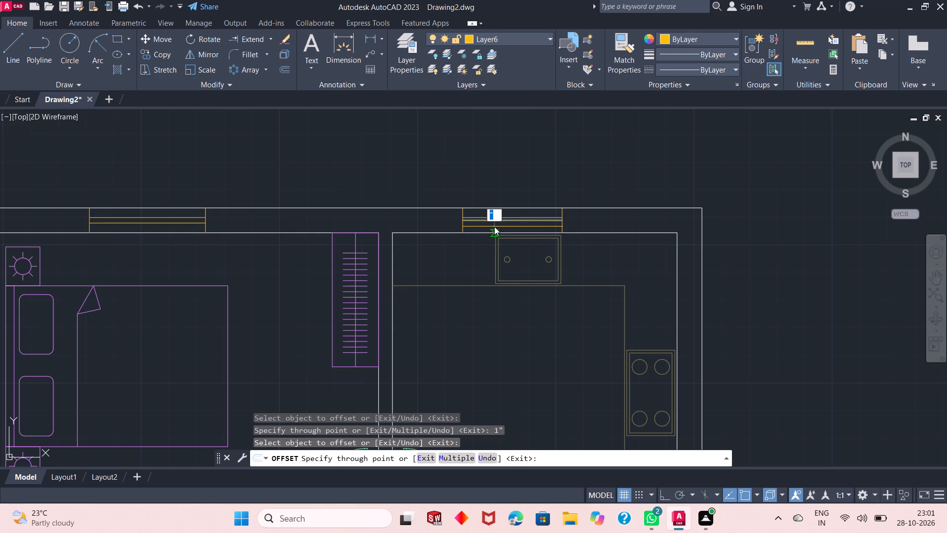
pyautogui.write('1"')
pyautogui.press('Return')
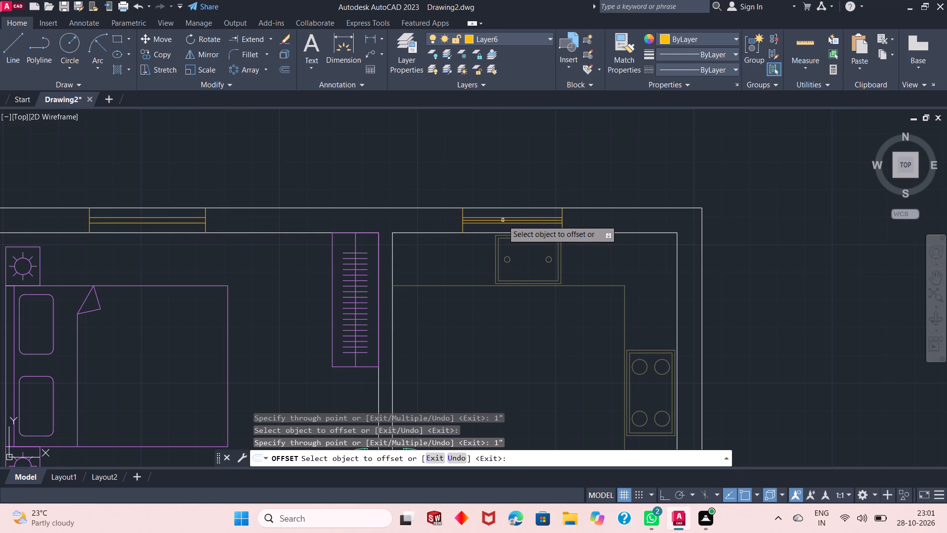
pyautogui.press('space')
# Erase the middle one of the three horizontal lines in the kitchen window.
pyautogui.click(503, 221)
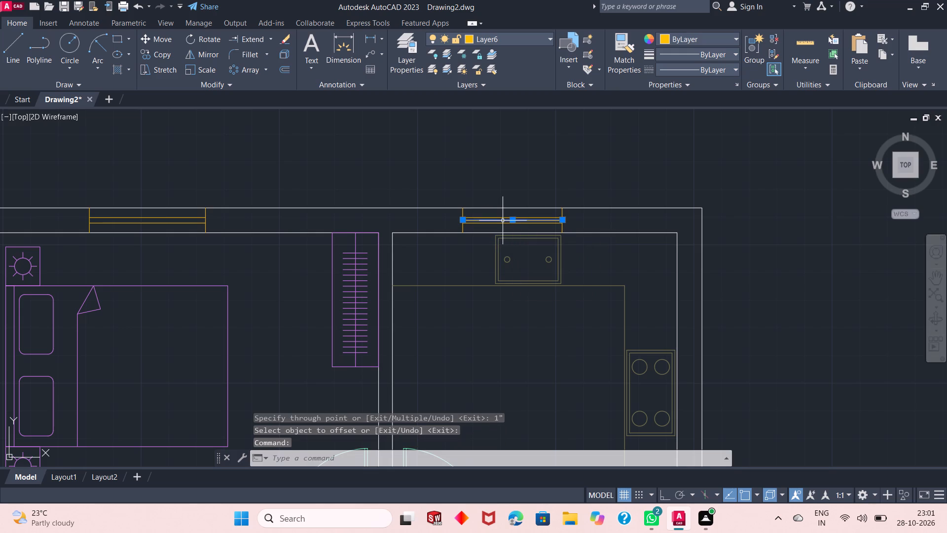
pyautogui.press('Delete')
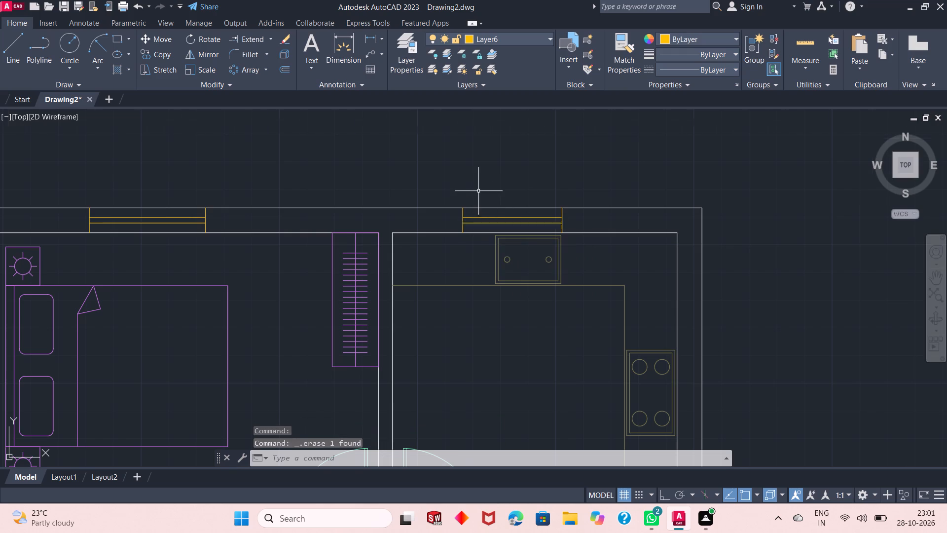
# Draw a line straight across the outer west wall of the northern bathroom, level with the toilet's north edge, as a window jamb.
pyautogui.keyDown('ctrl'); pyautogui.scroll(-3, 478, 191); pyautogui.keyUp('ctrl')
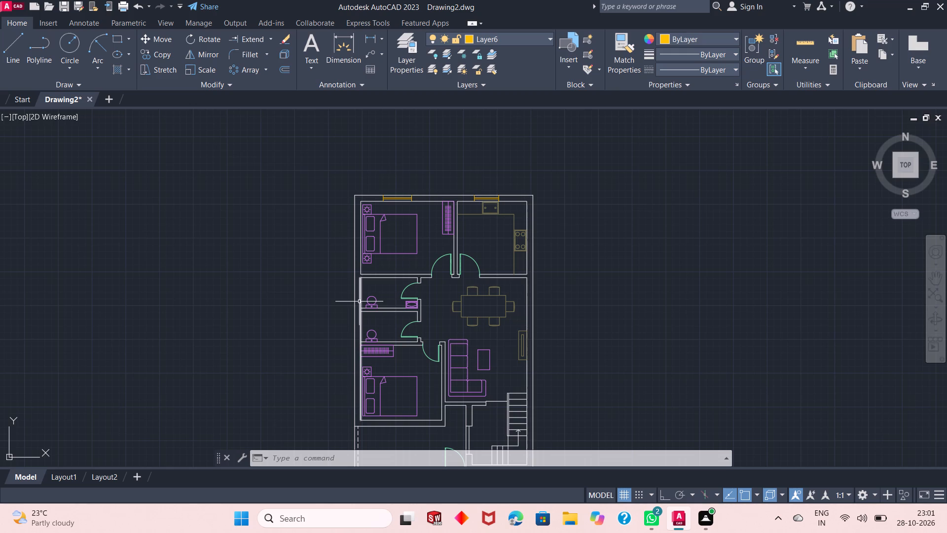
pyautogui.keyDown('ctrl'); pyautogui.scroll(4, 360, 301); pyautogui.keyUp('ctrl')
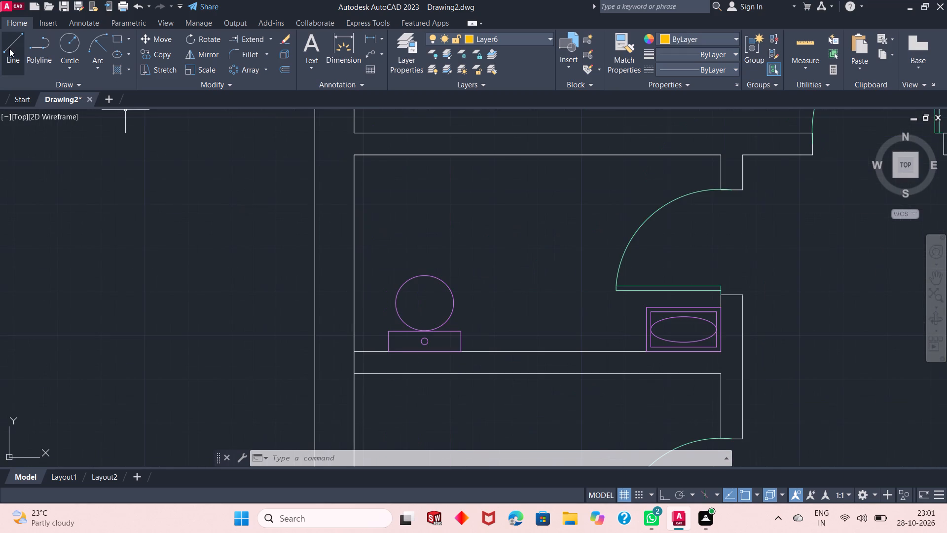
pyautogui.click(7, 48)
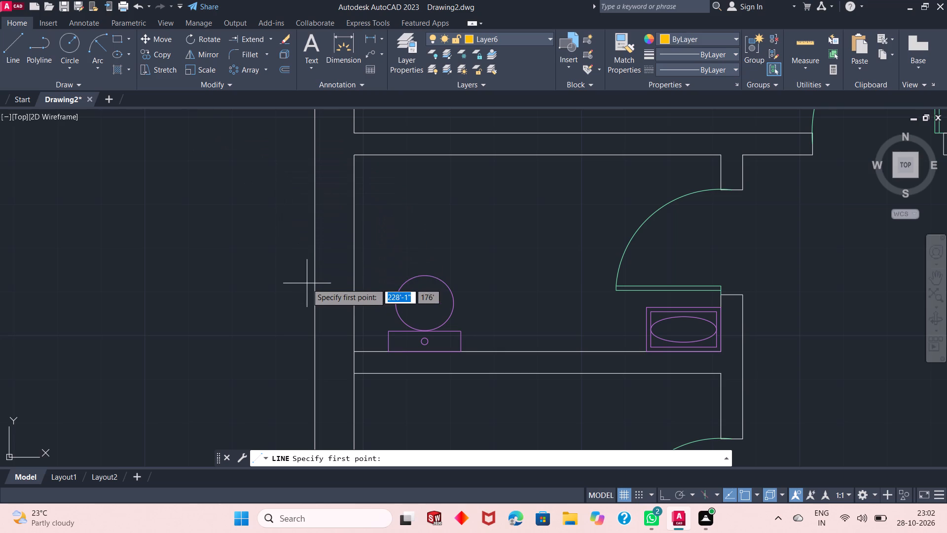
pyautogui.moveTo(316, 280); pyautogui.dragTo(349, 283)
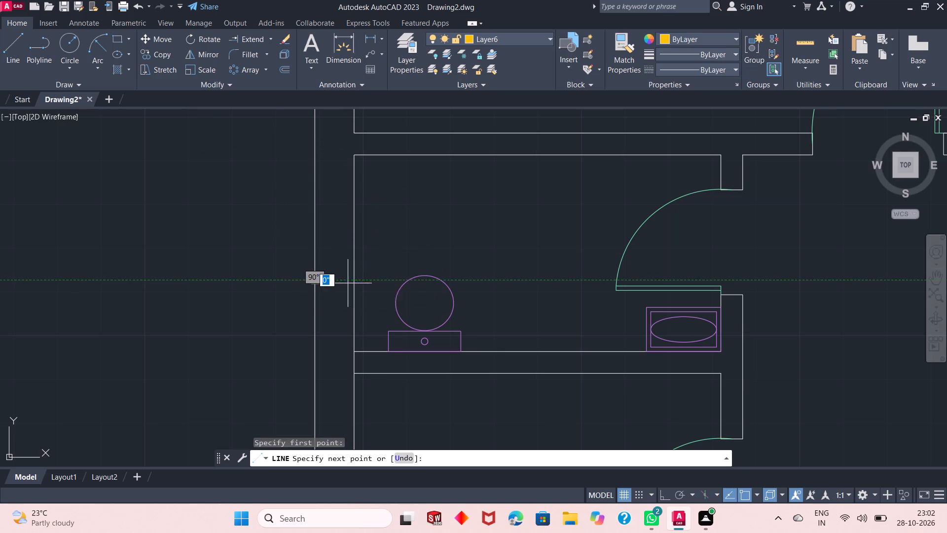
pyautogui.moveTo(349, 283); pyautogui.dragTo(355, 284)
pyautogui.click(355, 284)
pyautogui.press('space')
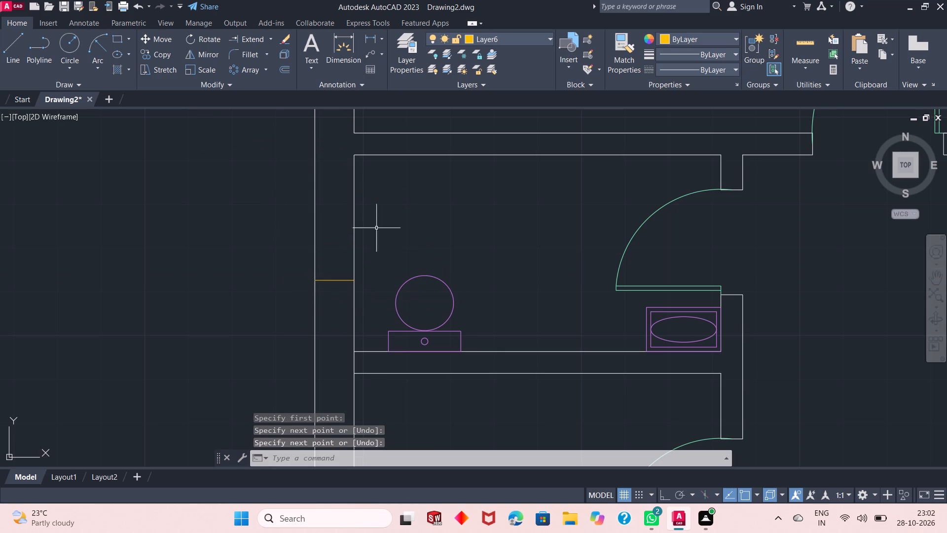
# Offset the bathroom window's jamb line 1'6" to the north within the west wall.
pyautogui.click(287, 69)
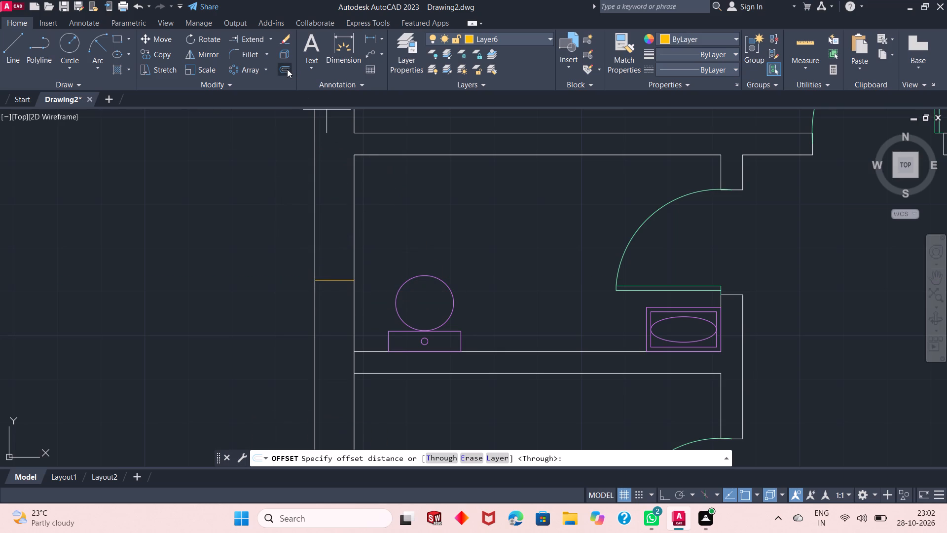
pyautogui.press('space')
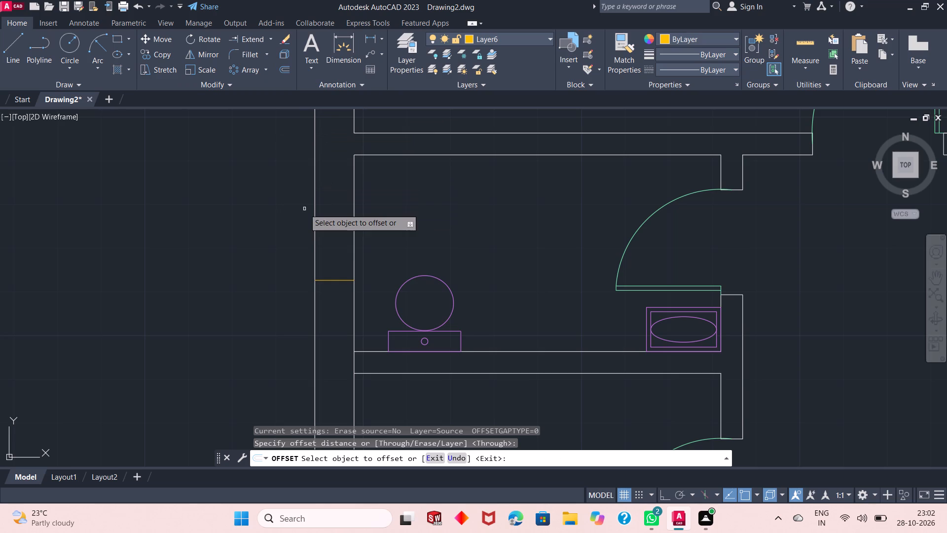
pyautogui.moveTo(336, 281); pyautogui.dragTo(356, 201)
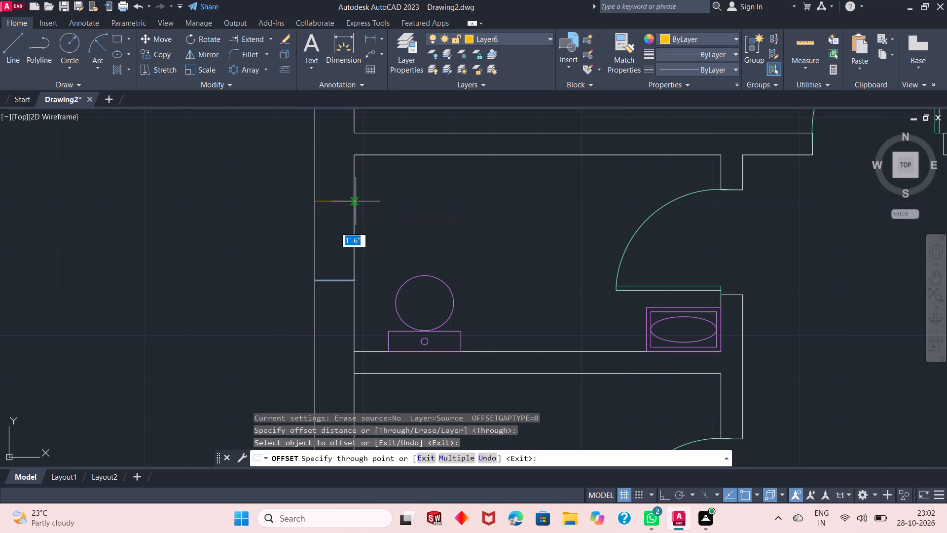
pyautogui.write("1'6")
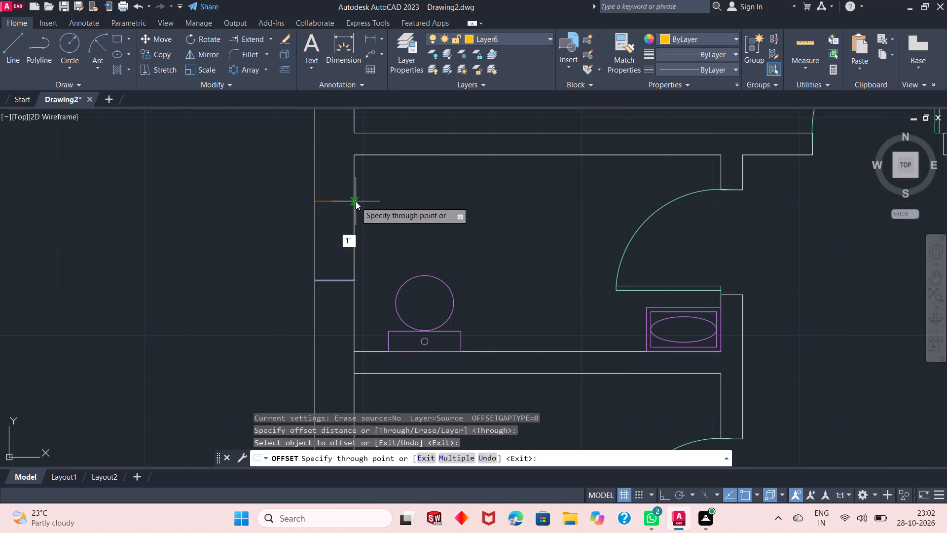
pyautogui.hotkey('shift', '"')
pyautogui.press('Return')
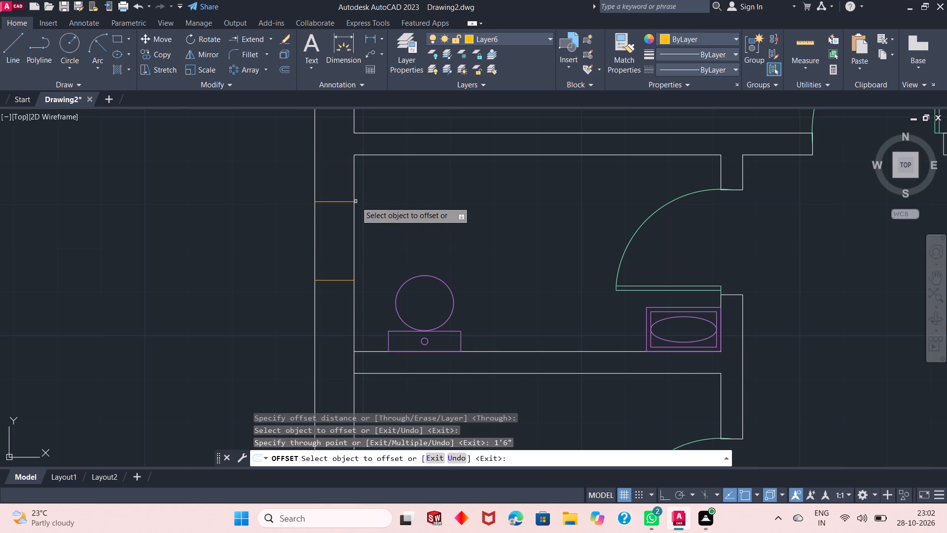
pyautogui.press('space')
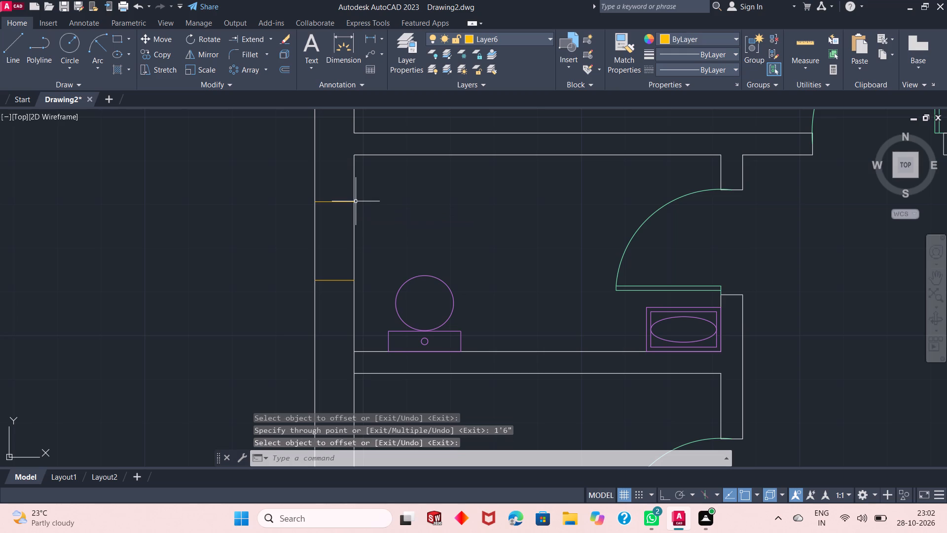
# Draw a vertical centre line between the midpoints of the two bathroom window jambs.
pyautogui.click(11, 59)
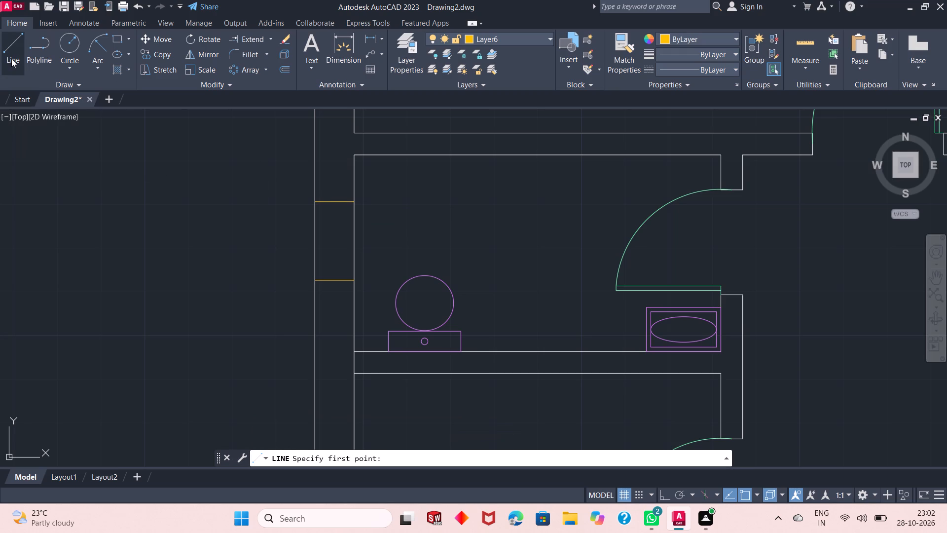
pyautogui.click(331, 281)
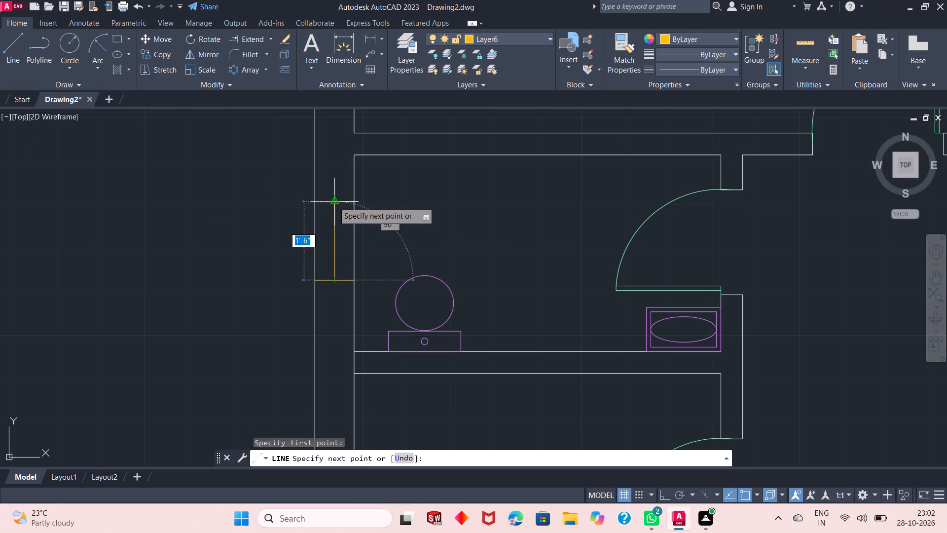
pyautogui.click(333, 202)
pyautogui.press('space')
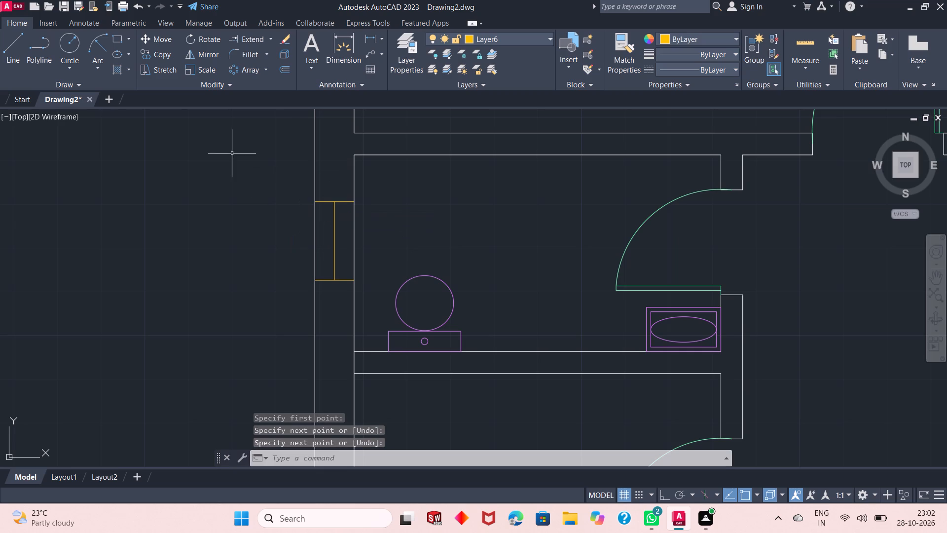
# Offset the bathroom window's centre line 1" to the east and 1" to the west.
pyautogui.click(286, 64)
pyautogui.press('space')
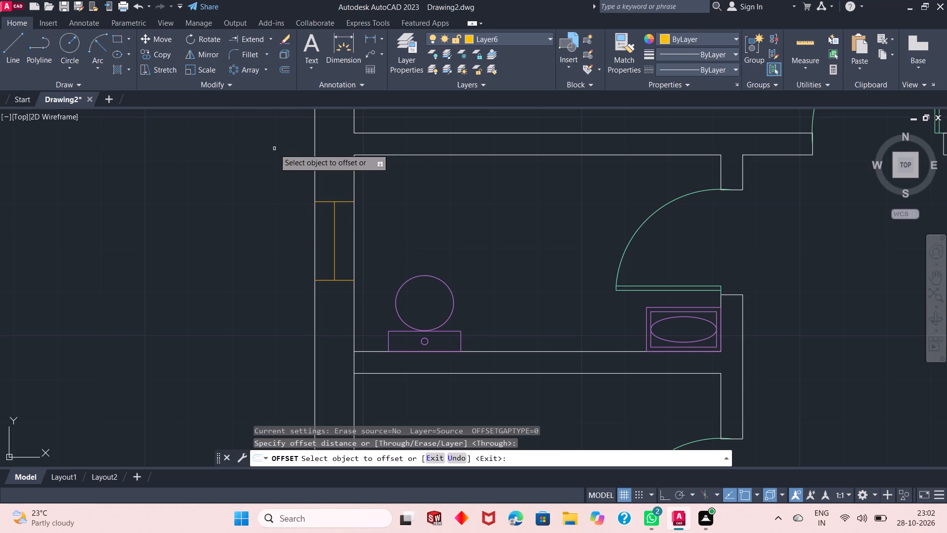
pyautogui.click(336, 222)
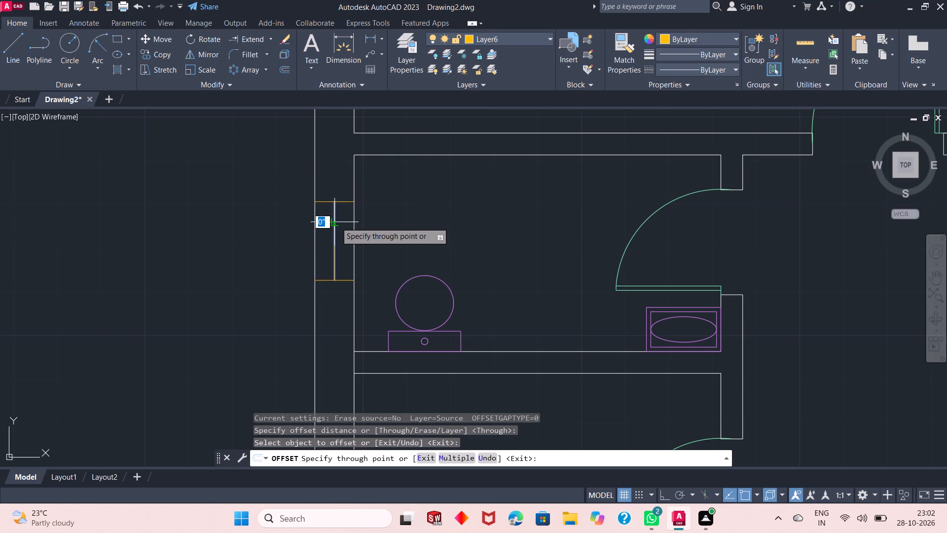
pyautogui.write('1"')
pyautogui.press('Return')
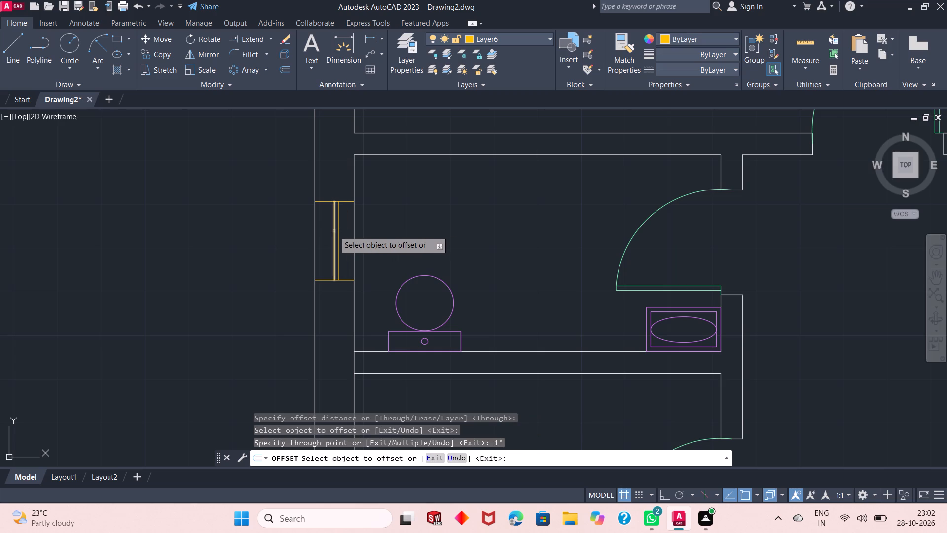
pyautogui.click(334, 231)
pyautogui.write('1"')
pyautogui.press('Return')
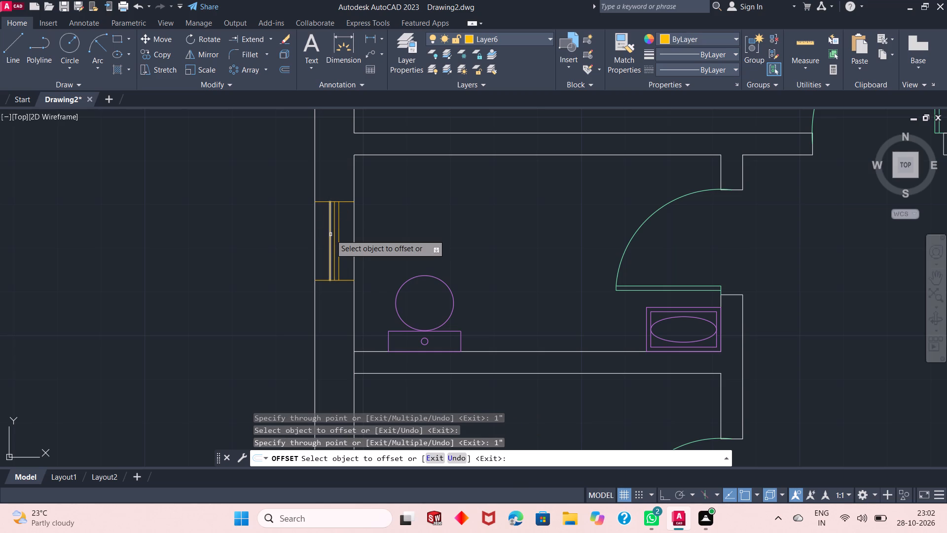
pyautogui.press('space')
# Erase the middle one of the three vertical lines in the bathroom window.
pyautogui.click(335, 246)
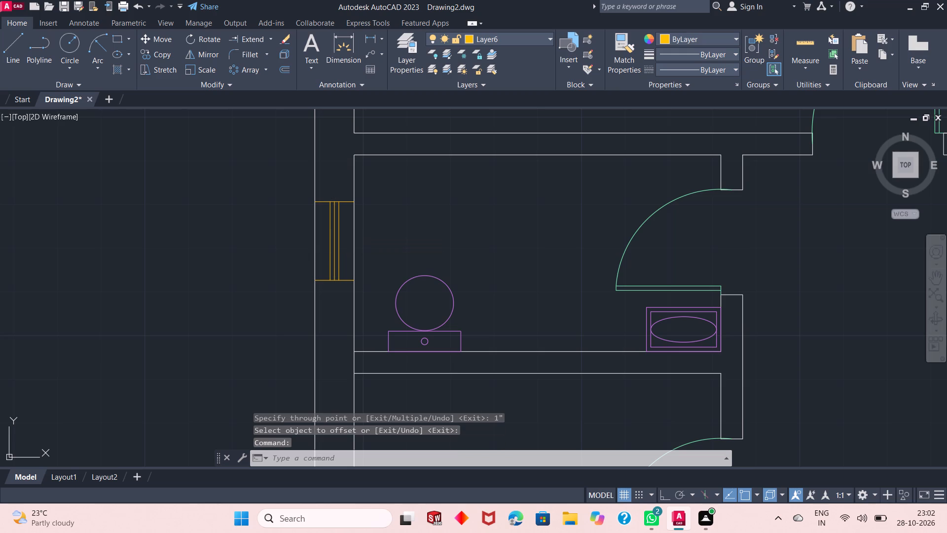
pyautogui.rightClick(335, 246)
pyautogui.click(373, 258)
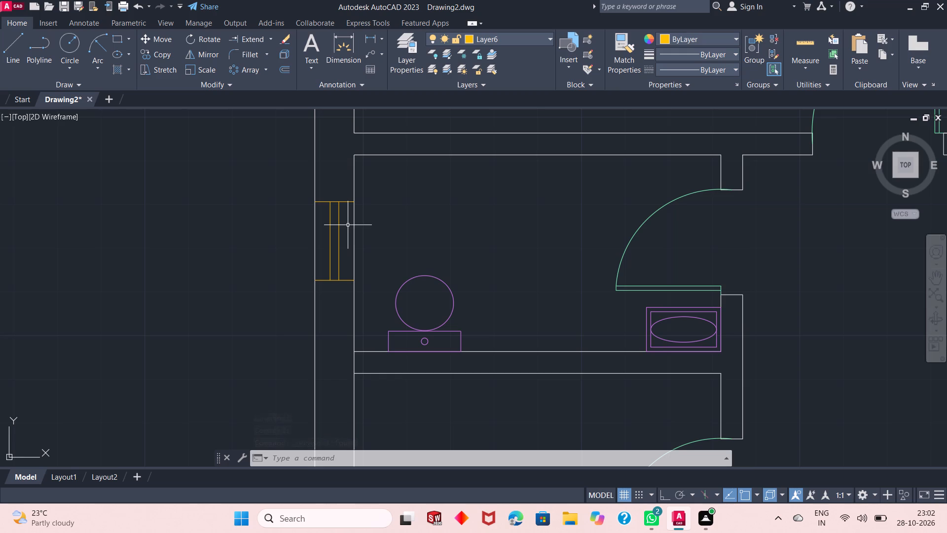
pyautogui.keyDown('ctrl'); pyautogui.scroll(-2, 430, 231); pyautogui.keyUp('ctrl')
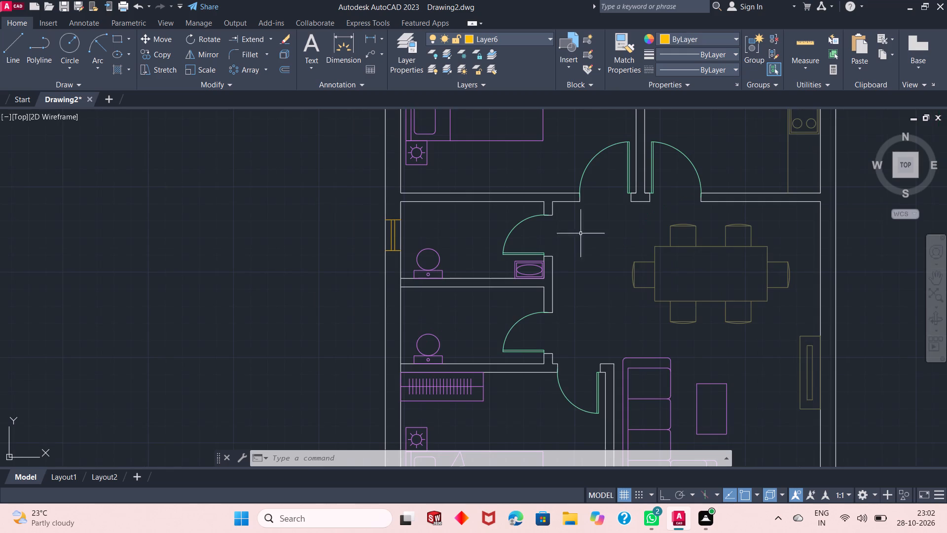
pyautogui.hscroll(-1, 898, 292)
# Draw a 9" horizontal jamb line across the east wall, beside the upper part of the TV unit.
pyautogui.keyDown('ctrl'); pyautogui.scroll(-2, 579, 298); pyautogui.keyUp('ctrl')
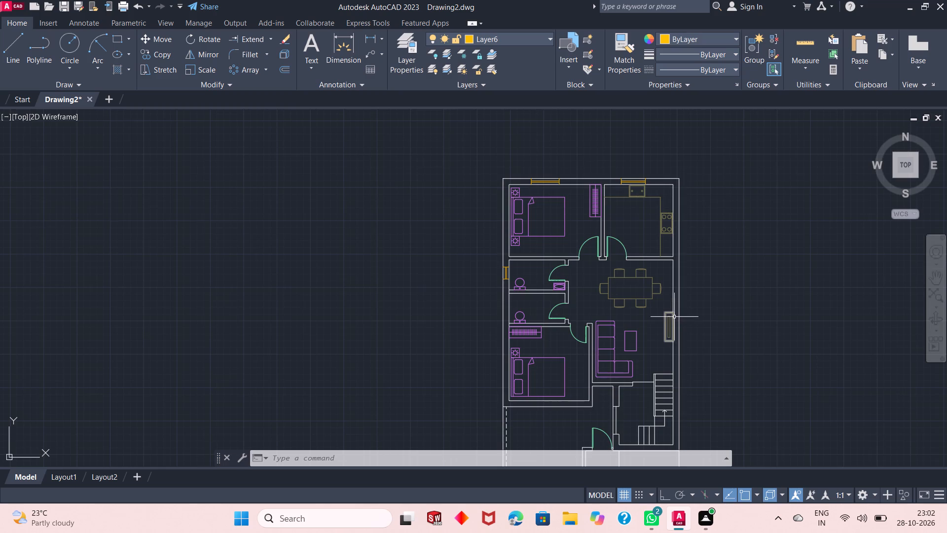
pyautogui.keyDown('ctrl'); pyautogui.scroll(5, 674, 317); pyautogui.keyUp('ctrl')
pyautogui.keyDown('ctrl'); pyautogui.scroll(-2, 674, 317); pyautogui.keyUp('ctrl')
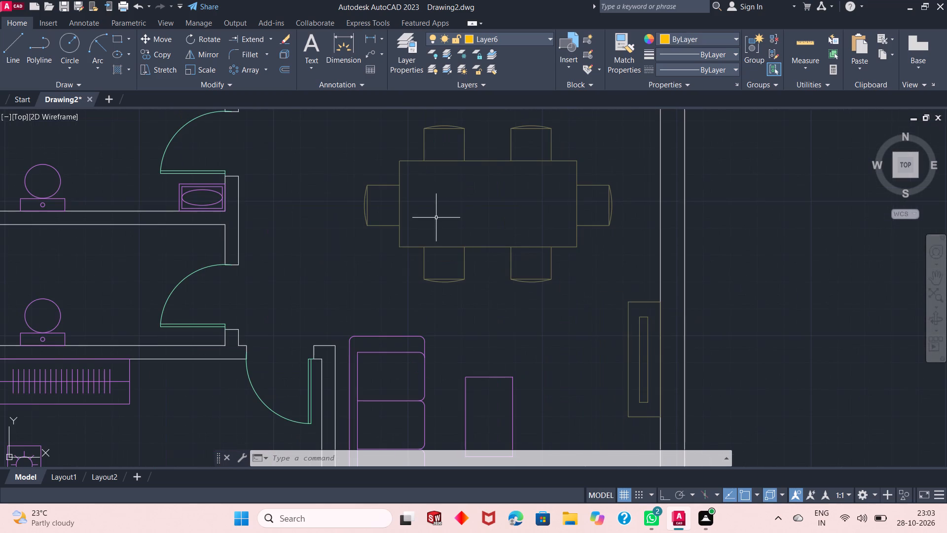
pyautogui.click(22, 60)
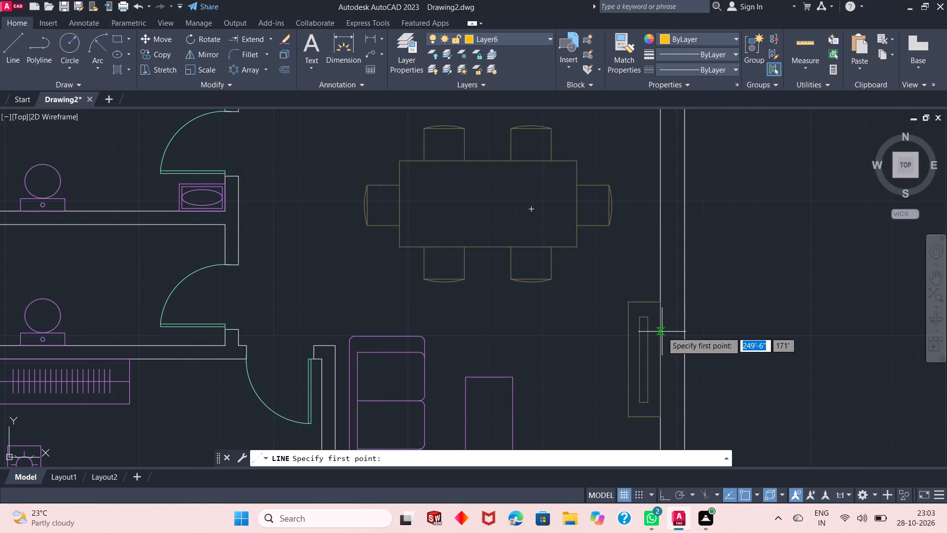
pyautogui.moveTo(661, 331); pyautogui.dragTo(683, 329)
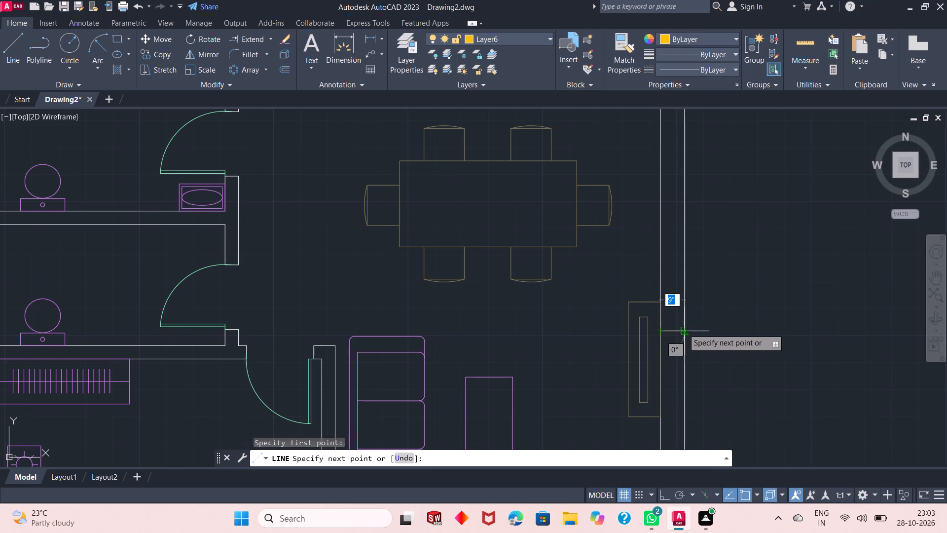
pyautogui.moveTo(683, 329); pyautogui.dragTo(683, 330)
pyautogui.click(683, 330)
pyautogui.press('Return')
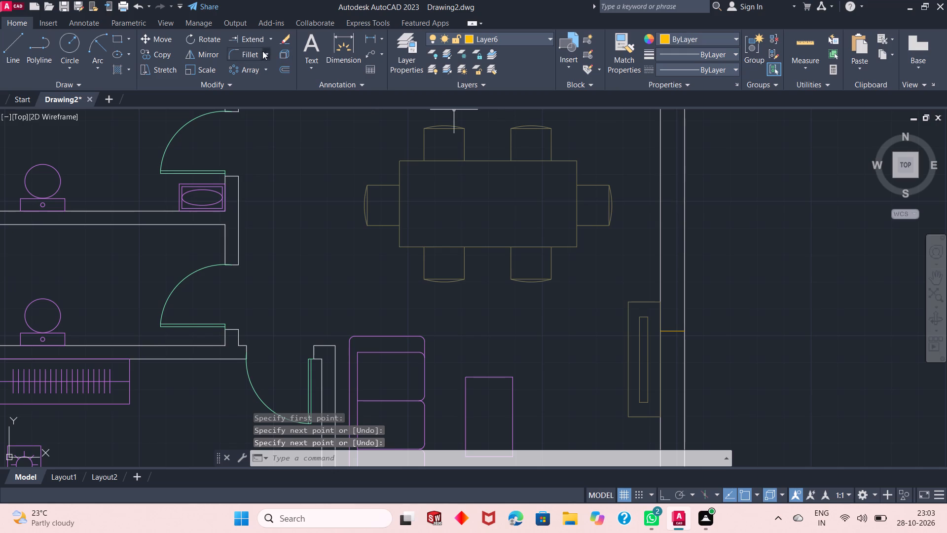
# Offset the new east wall jamb line 3'2" to the north.
pyautogui.click(283, 70)
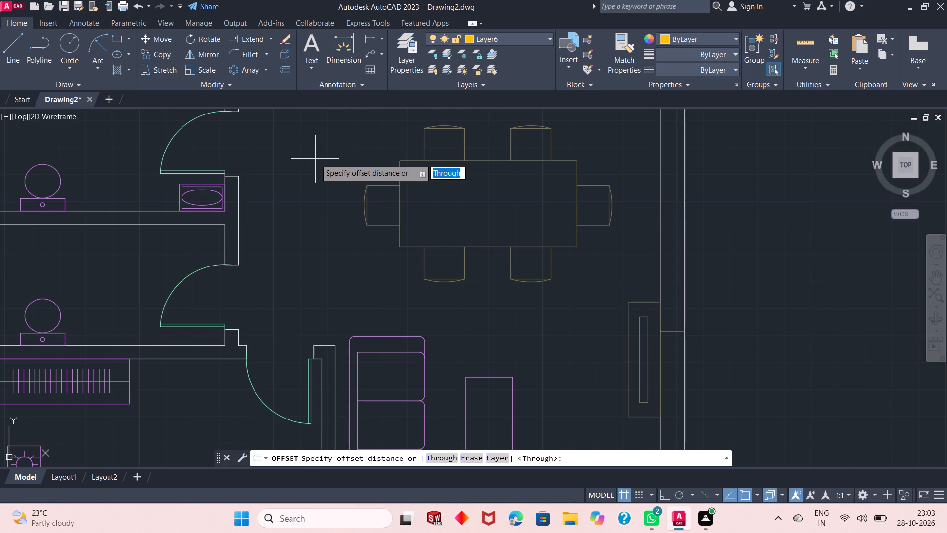
pyautogui.press('space')
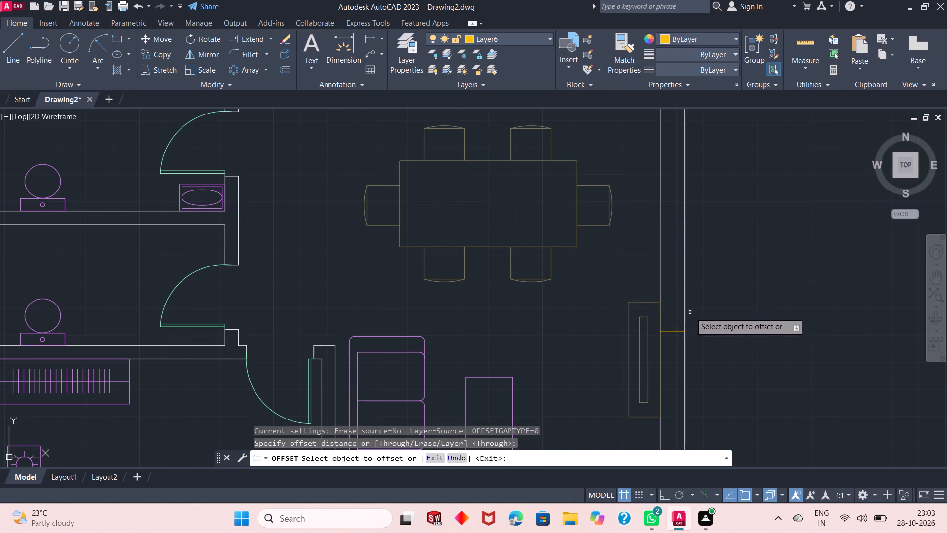
pyautogui.click(679, 329)
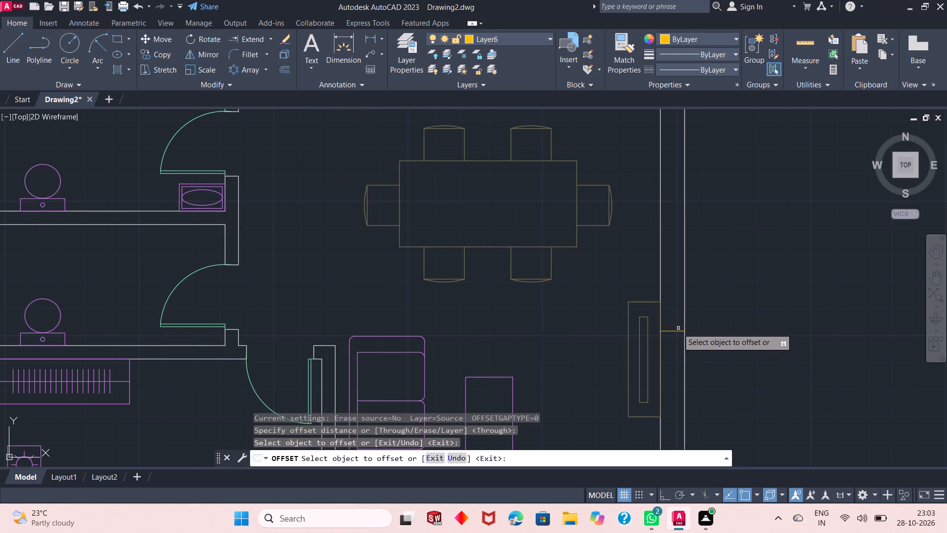
pyautogui.click(671, 330)
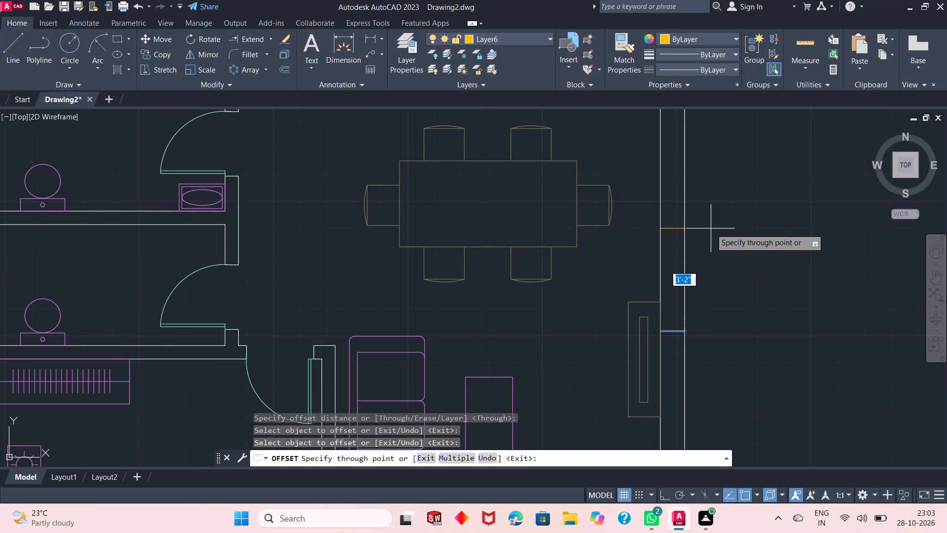
pyautogui.write("3'2")
pyautogui.hotkey('shift', '"')
pyautogui.press('Return')
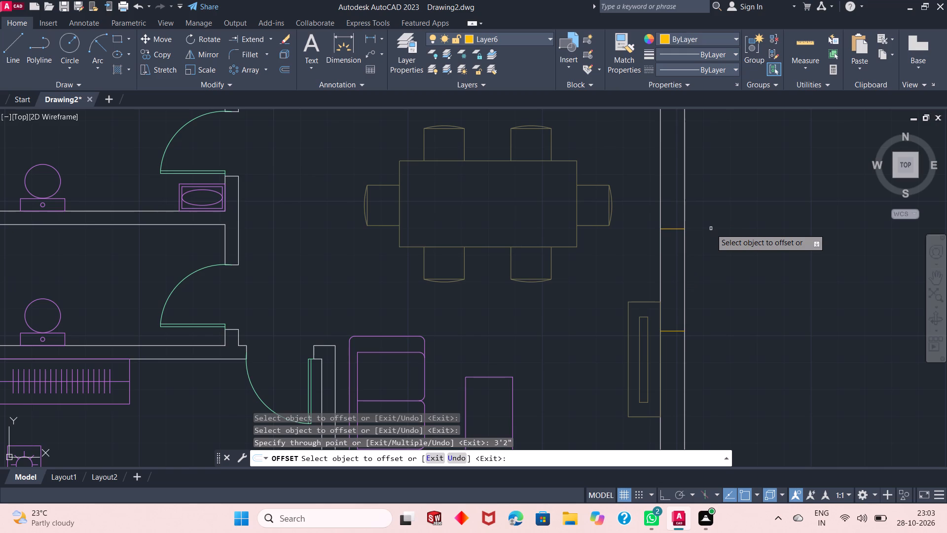
pyautogui.press('Return')
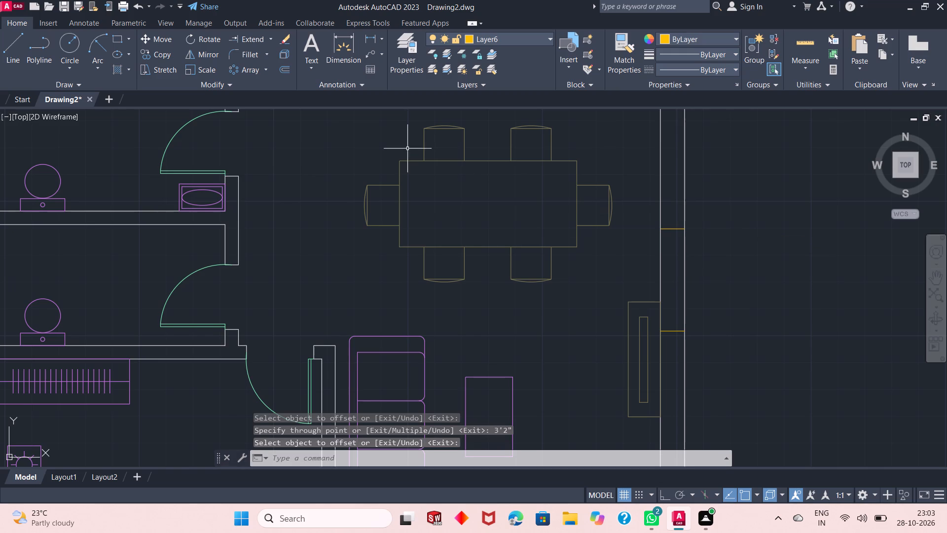
# Draw a vertical centre line between the midpoints of the two east wall window jambs.
pyautogui.click(7, 56)
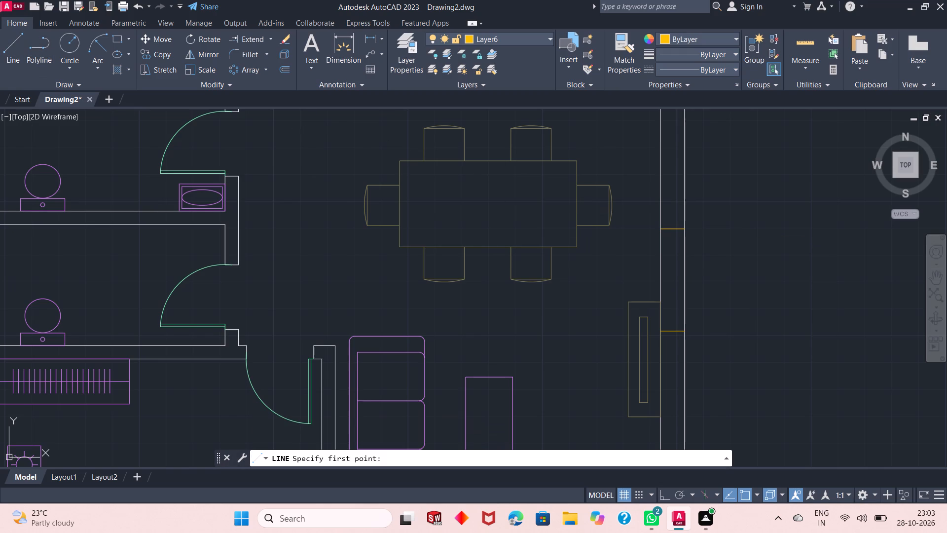
pyautogui.click(672, 228)
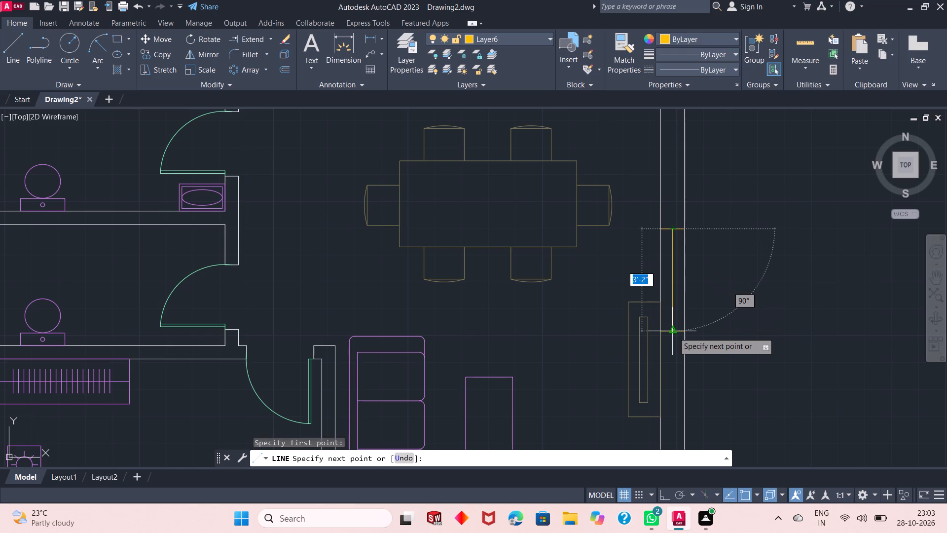
pyautogui.click(673, 332)
pyautogui.press('Return')
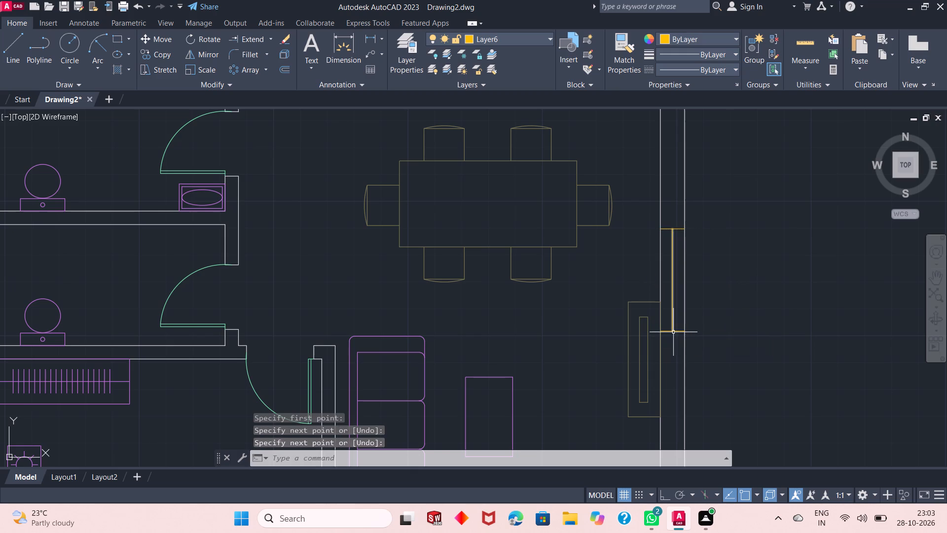
# Offset the east wall window's centre line 1" to the east and 1" to the west.
pyautogui.keyDown('ctrl'); pyautogui.scroll(-1, 378, 73); pyautogui.keyUp('ctrl')
pyautogui.keyDown('ctrl'); pyautogui.hscroll(-1, 378, 73); pyautogui.keyUp('ctrl')
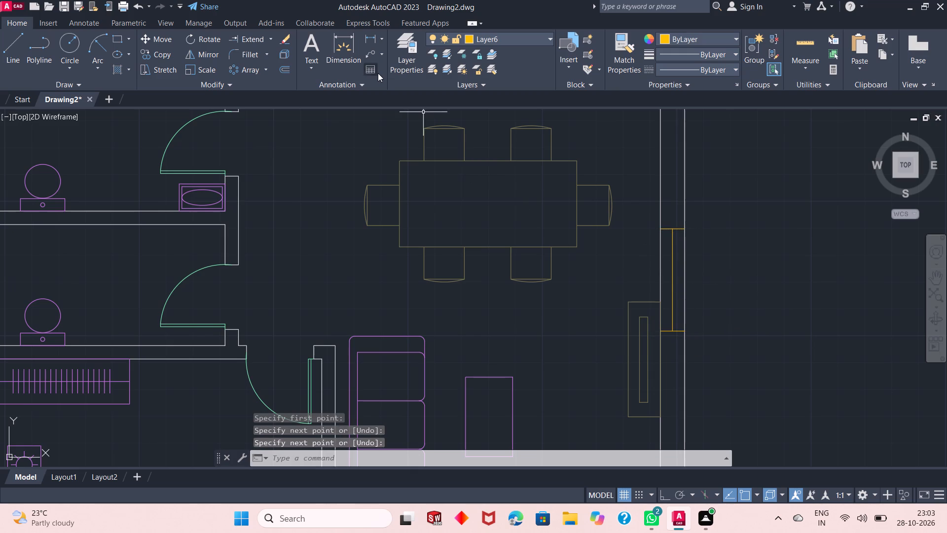
pyautogui.keyDown('ctrl'); pyautogui.hscroll(-1, 378, 73); pyautogui.keyUp('ctrl')
pyautogui.keyDown('ctrl'); pyautogui.scroll(-1, 378, 73); pyautogui.keyUp('ctrl')
pyautogui.keyDown('ctrl'); pyautogui.hscroll(-1, 378, 73); pyautogui.keyUp('ctrl')
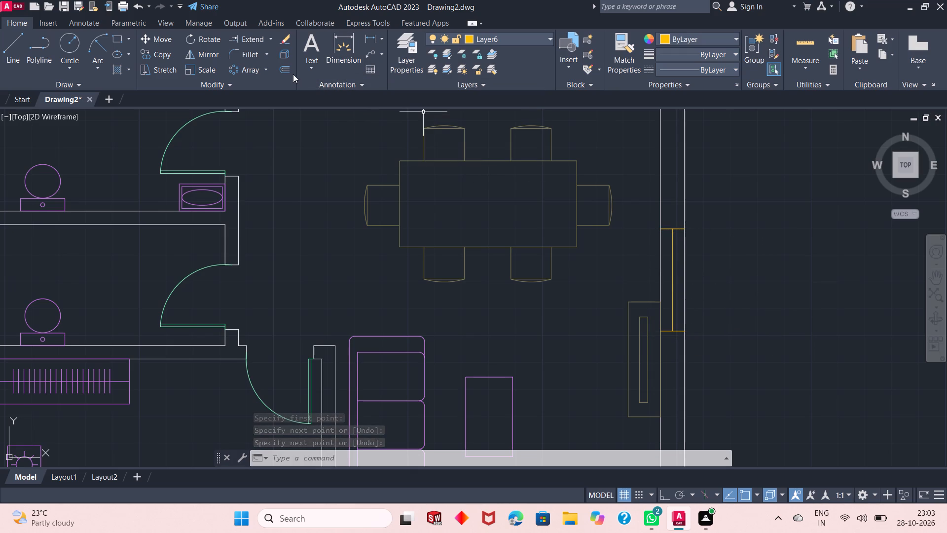
pyautogui.click(283, 68)
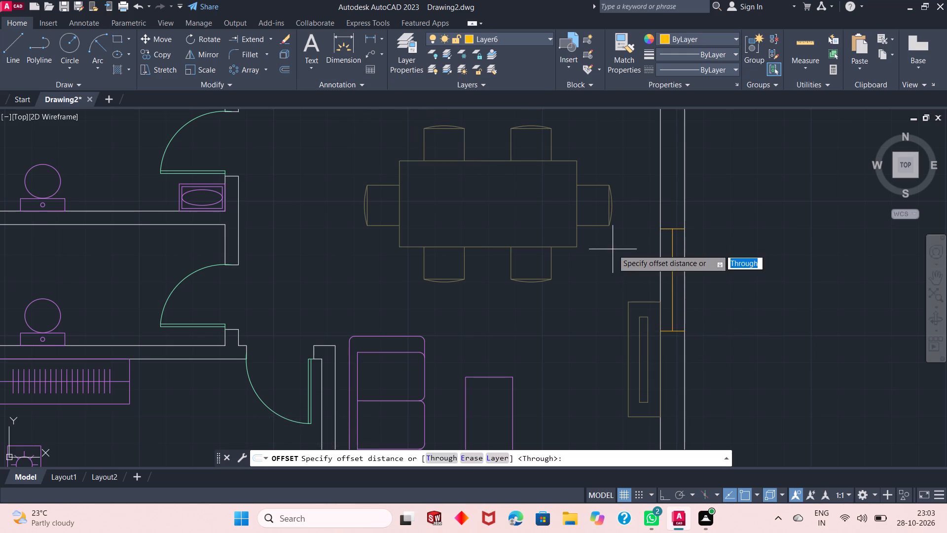
pyautogui.press('space')
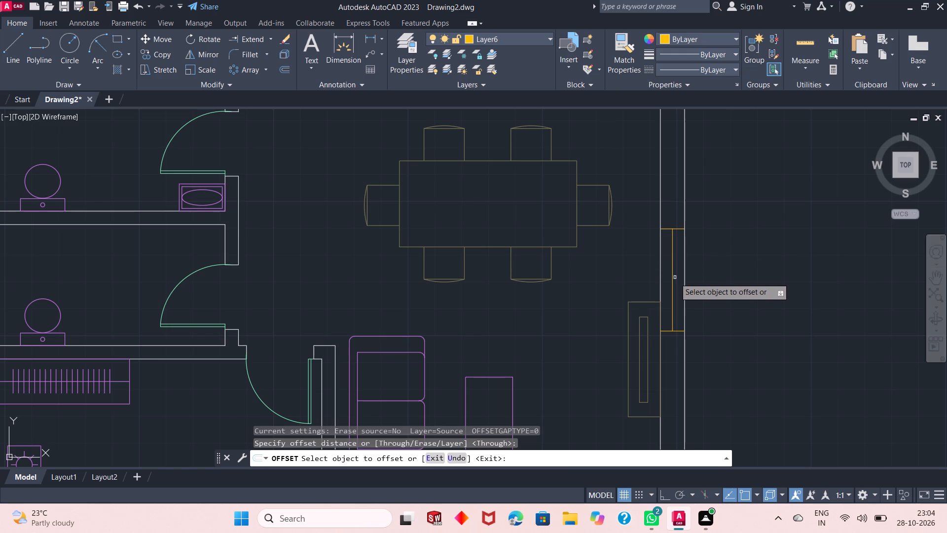
pyautogui.click(674, 278)
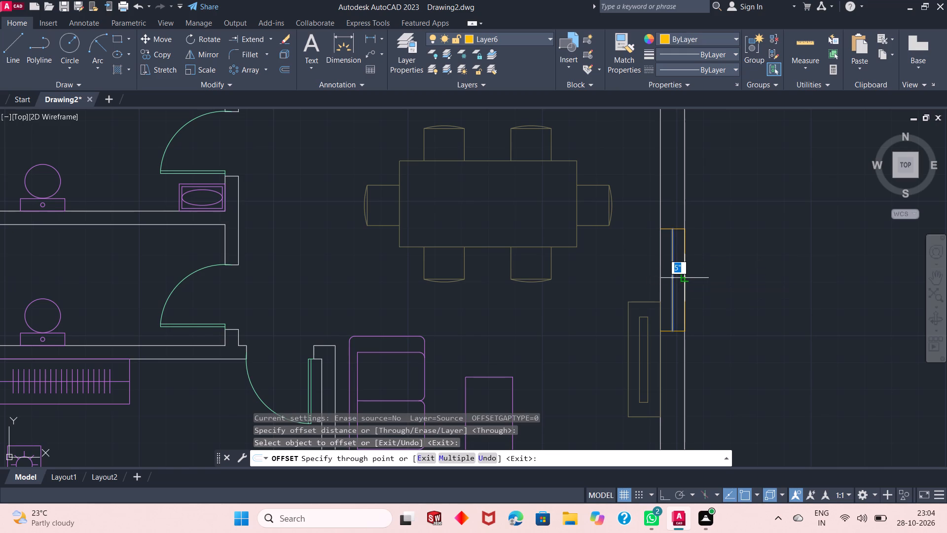
pyautogui.press('1')
pyautogui.hotkey('shift', '"')
pyautogui.press('Return')
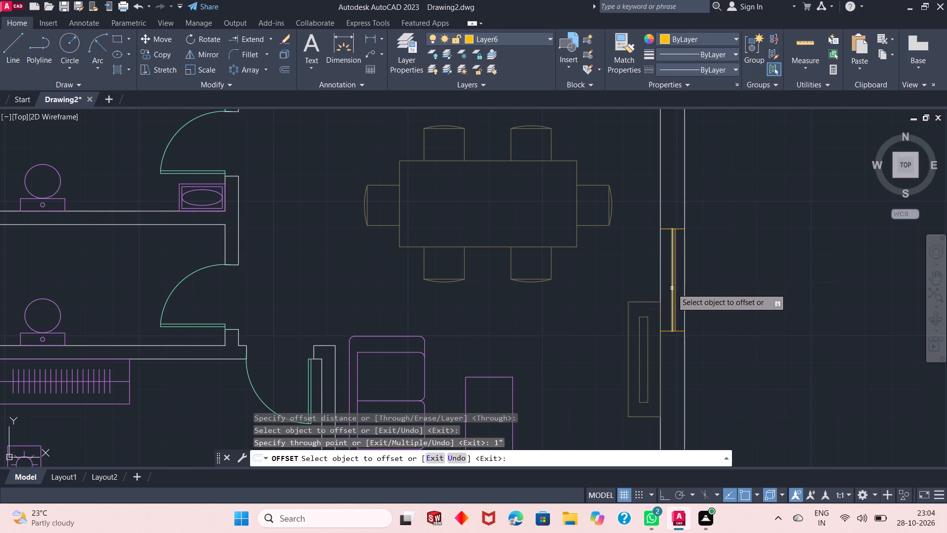
pyautogui.click(672, 288)
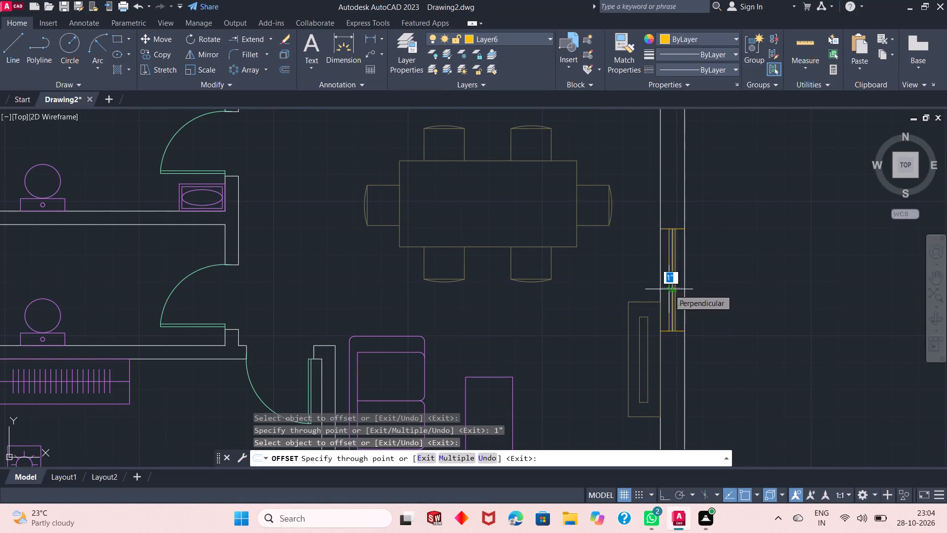
pyautogui.press('1')
pyautogui.hotkey('shift', '"')
pyautogui.press('Return')
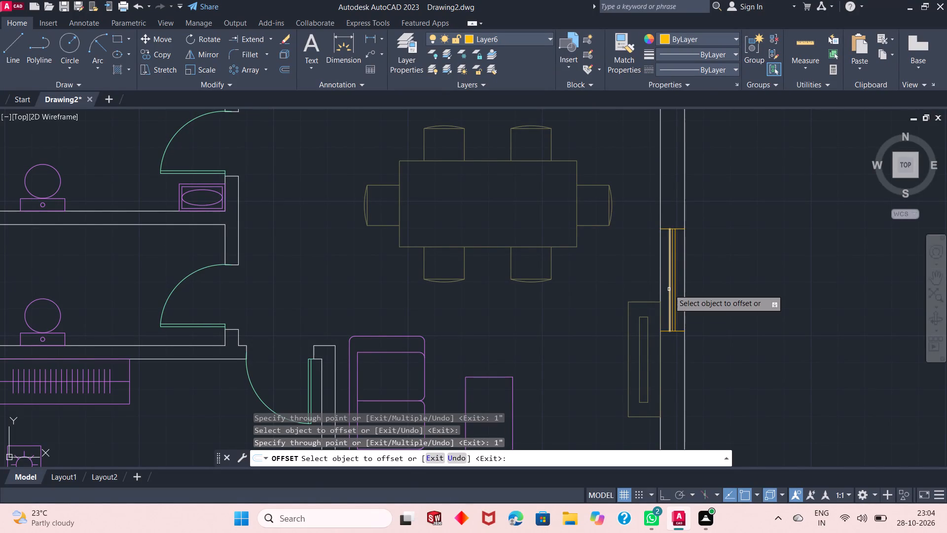
pyautogui.click(669, 289)
pyautogui.press('space')
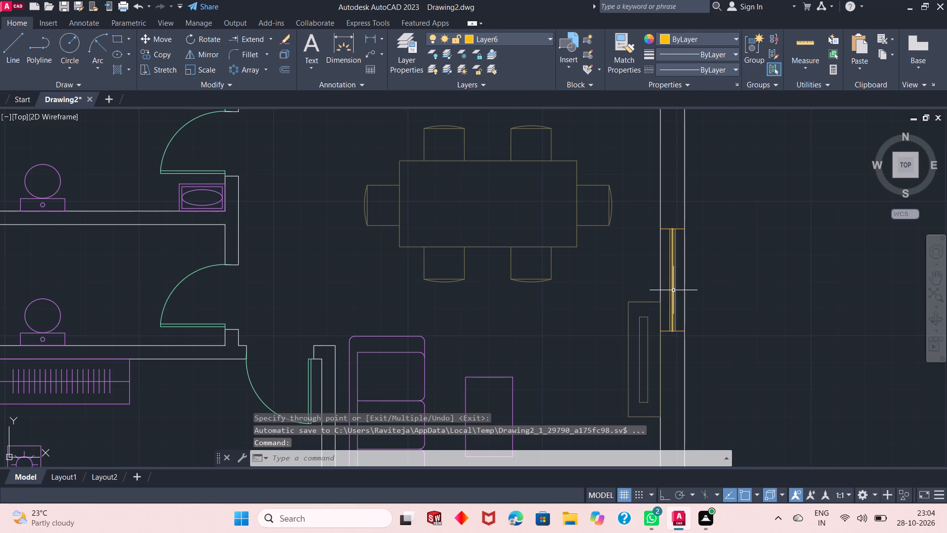
# Erase the middle one of the three vertical lines in the east wall window.
pyautogui.click(673, 291)
pyautogui.press('Delete')
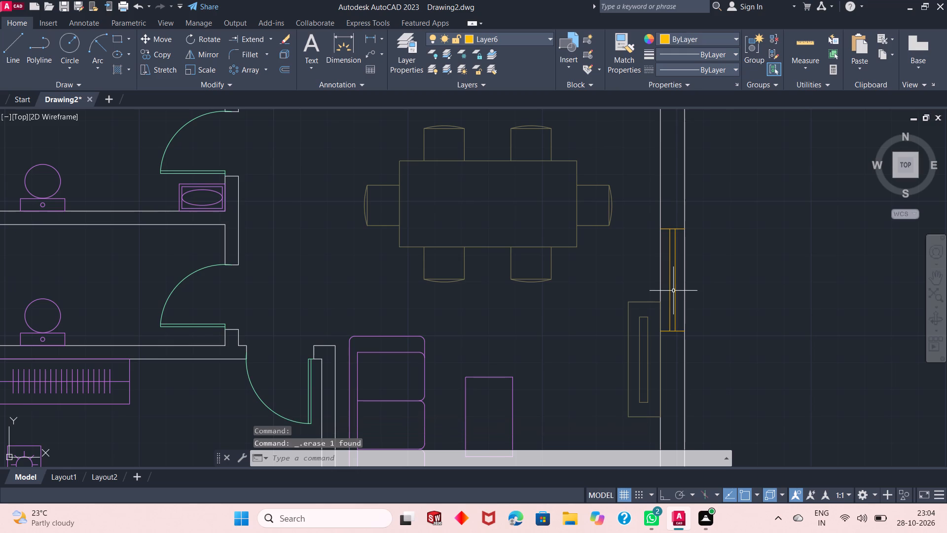
# Trim the west wall's inner line where the partition walls north and south of the lower bathroom meet it.
pyautogui.keyDown('ctrl'); pyautogui.scroll(-2, 659, 210); pyautogui.keyUp('ctrl')
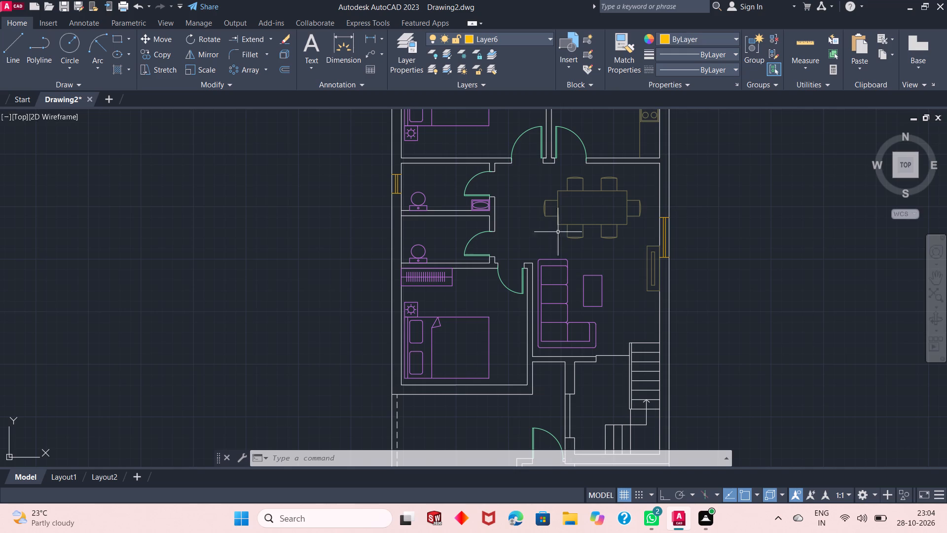
pyautogui.keyDown('ctrl'); pyautogui.scroll(2, 422, 232); pyautogui.keyUp('ctrl')
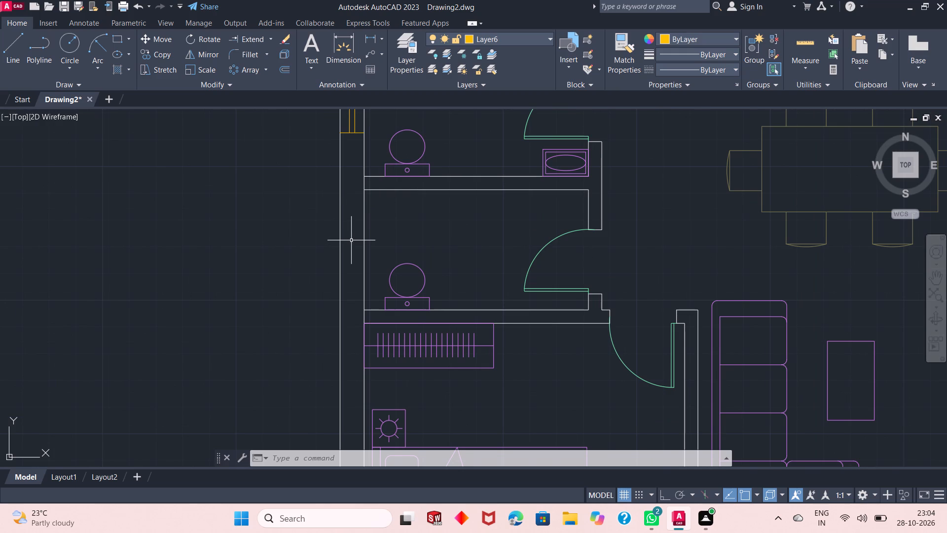
pyautogui.keyDown('ctrl'); pyautogui.scroll(-1, 359, 261); pyautogui.keyUp('ctrl')
pyautogui.keyDown('ctrl'); pyautogui.scroll(1, 359, 261); pyautogui.keyUp('ctrl')
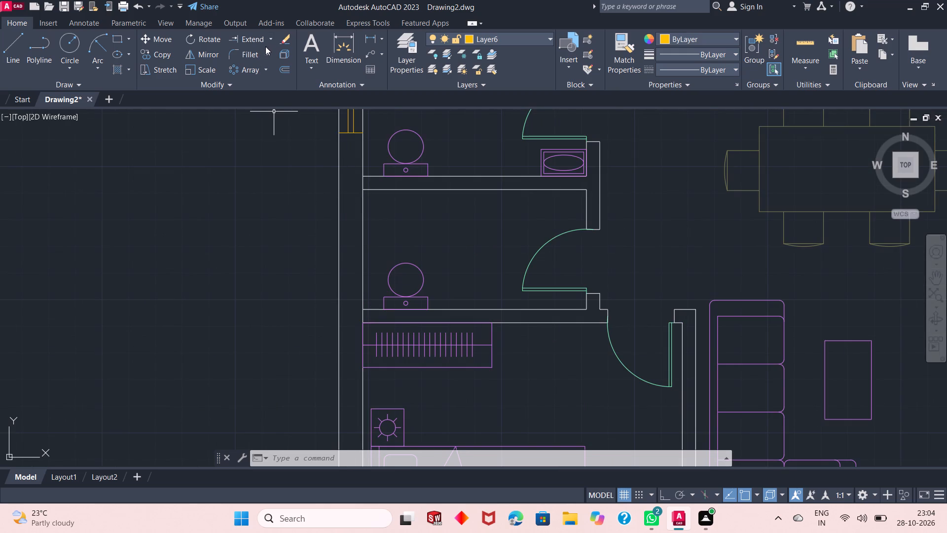
pyautogui.click(268, 45)
pyautogui.click(266, 63)
pyautogui.click(363, 181)
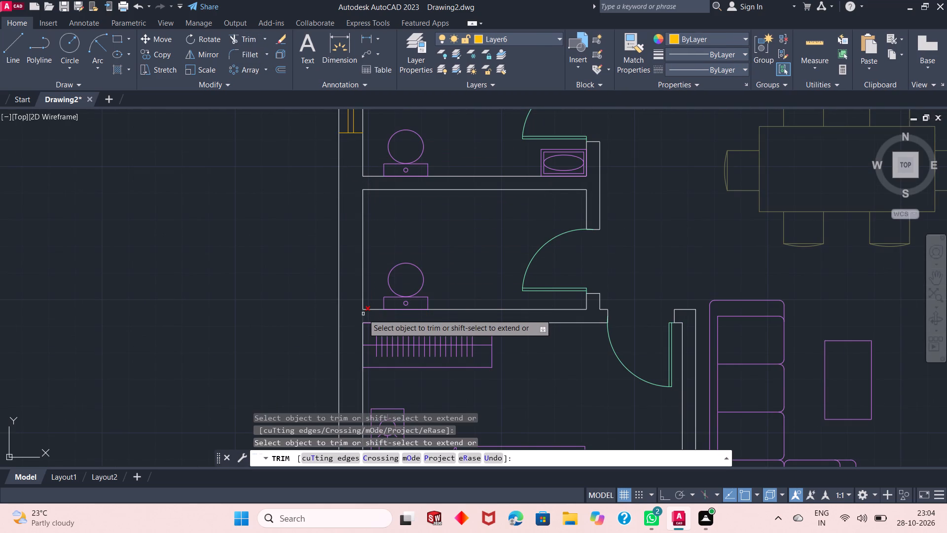
pyautogui.click(363, 314)
pyautogui.press('space')
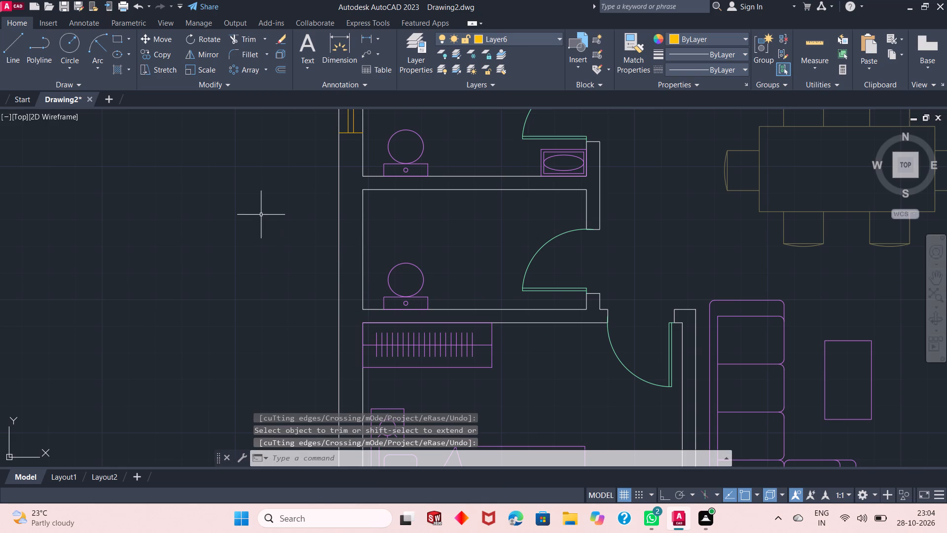
# Draw a 9" horizontal jamb line across the west wall at the lower bathroom, level with the toilet bowl's north edge.
pyautogui.click(13, 41)
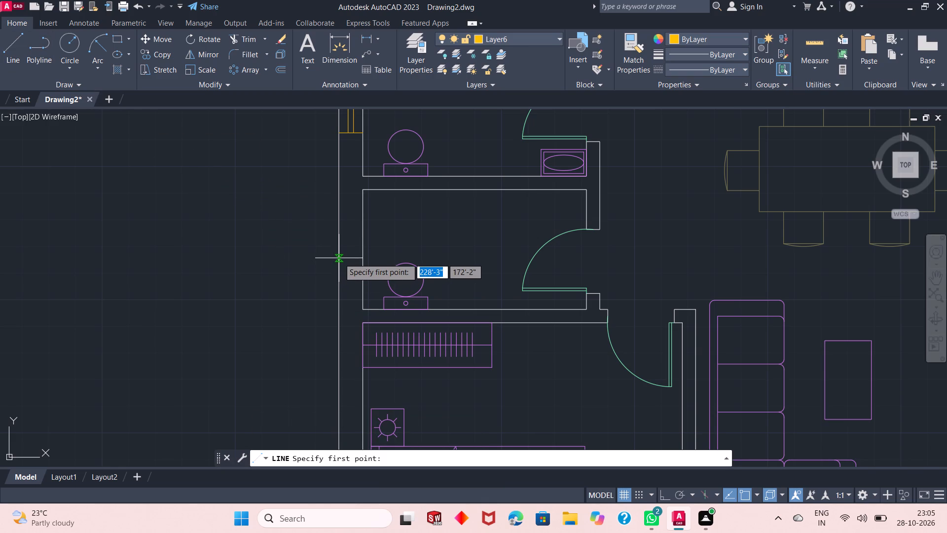
pyautogui.moveTo(339, 263); pyautogui.dragTo(360, 261)
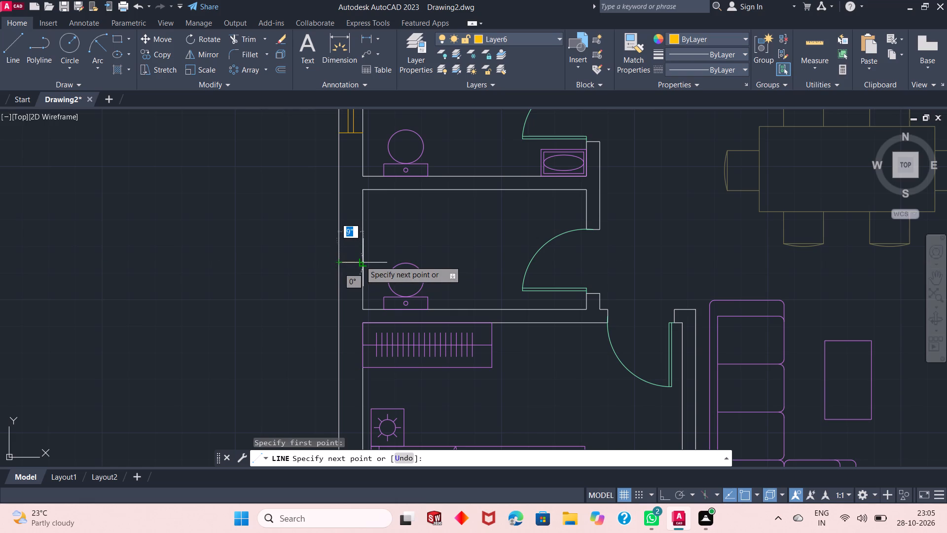
pyautogui.moveTo(360, 261); pyautogui.dragTo(365, 262)
pyautogui.click(365, 262)
pyautogui.press('space')
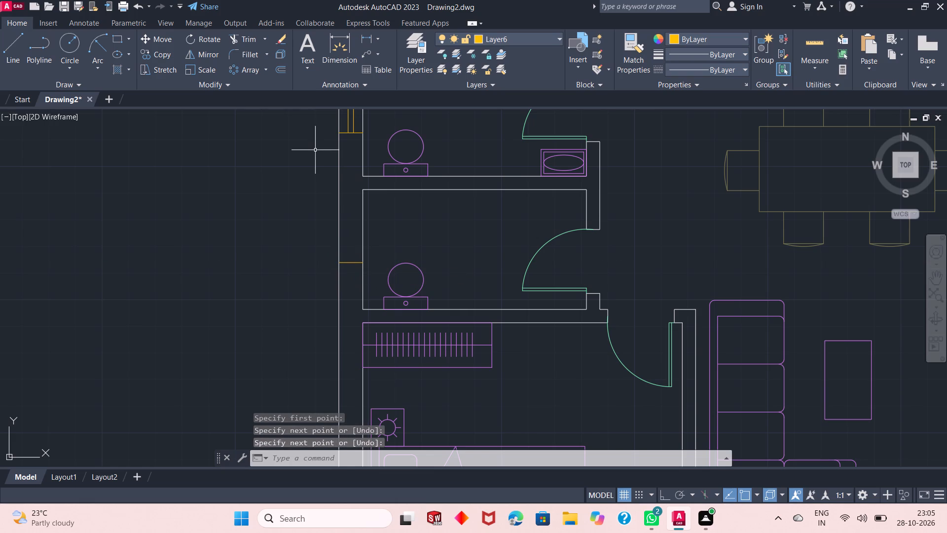
# Offset the lower bathroom's west wall jamb line 1'6" to the north.
pyautogui.click(276, 65)
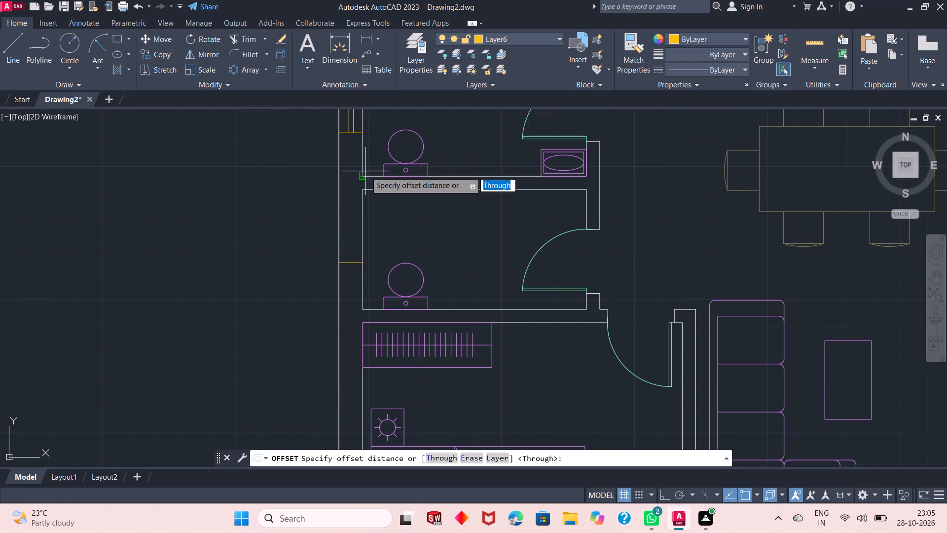
pyautogui.press('space')
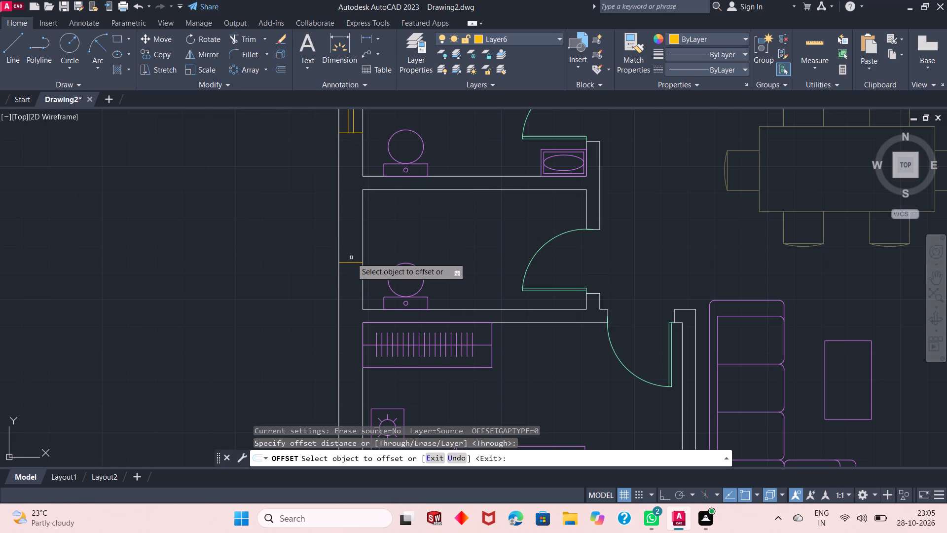
pyautogui.moveTo(350, 261); pyautogui.dragTo(381, 225)
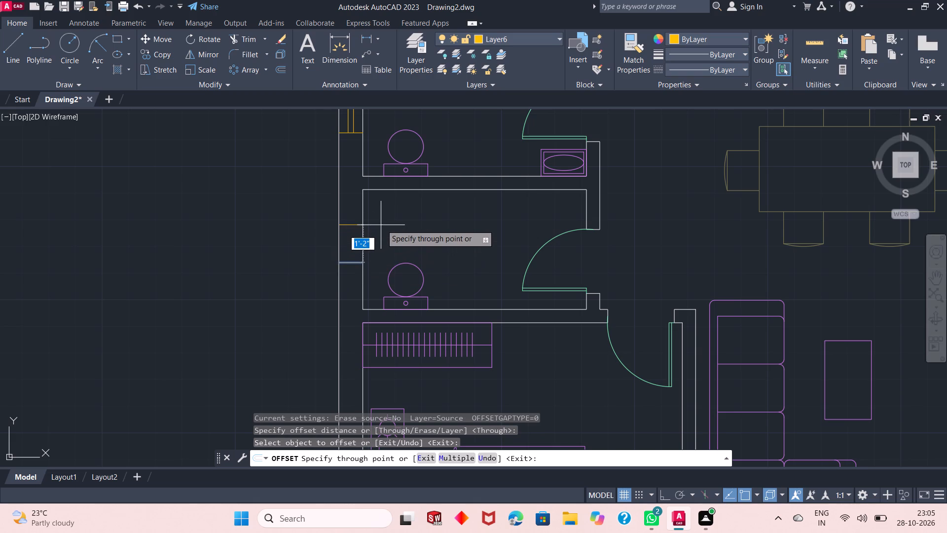
pyautogui.moveTo(381, 225); pyautogui.dragTo(387, 219)
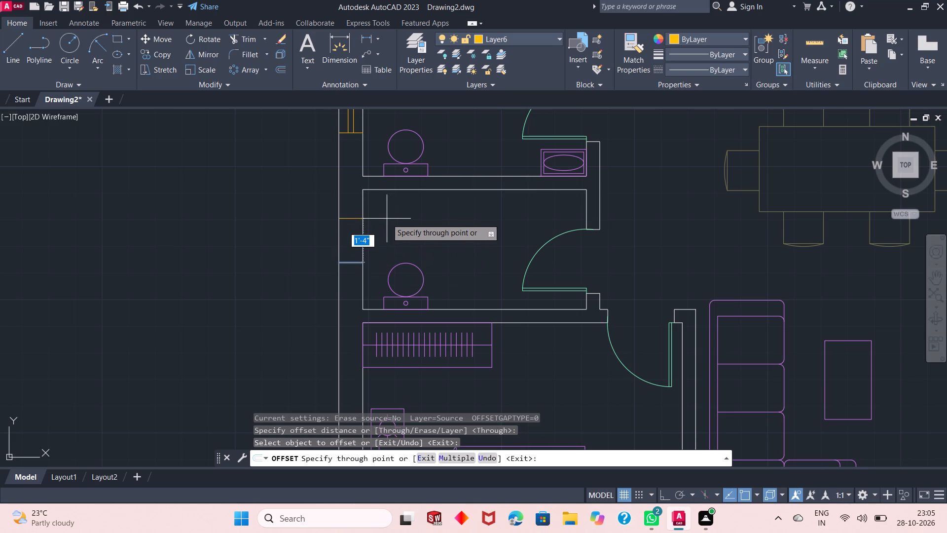
pyautogui.write('1\'6"')
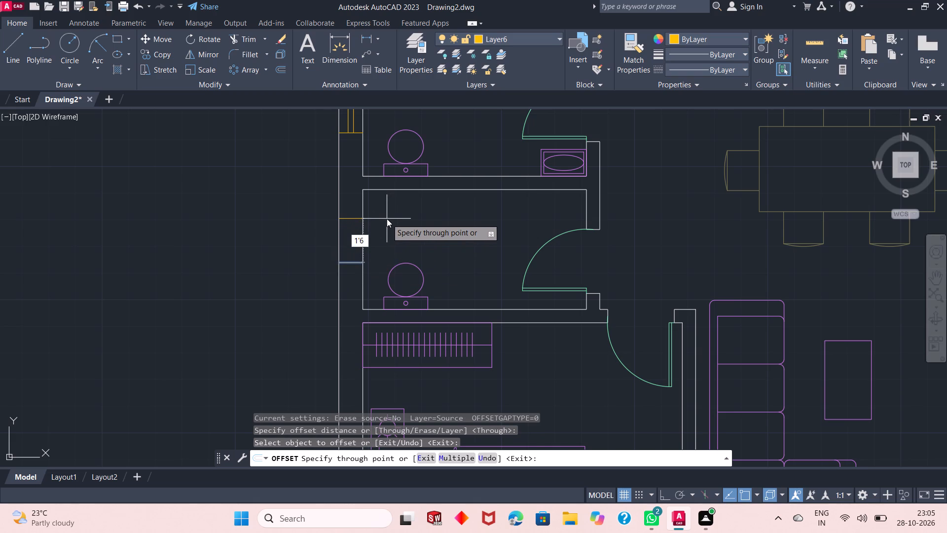
pyautogui.press('Return')
pyautogui.press('space')
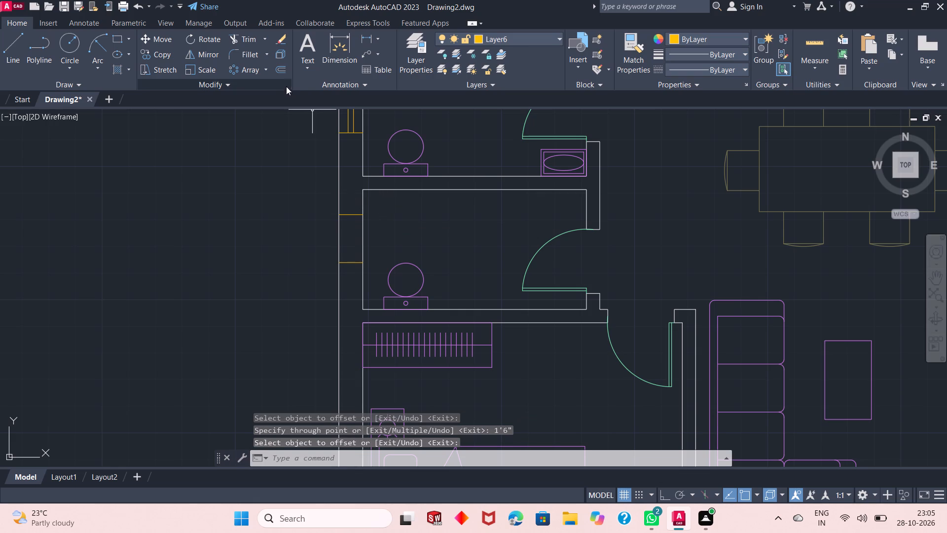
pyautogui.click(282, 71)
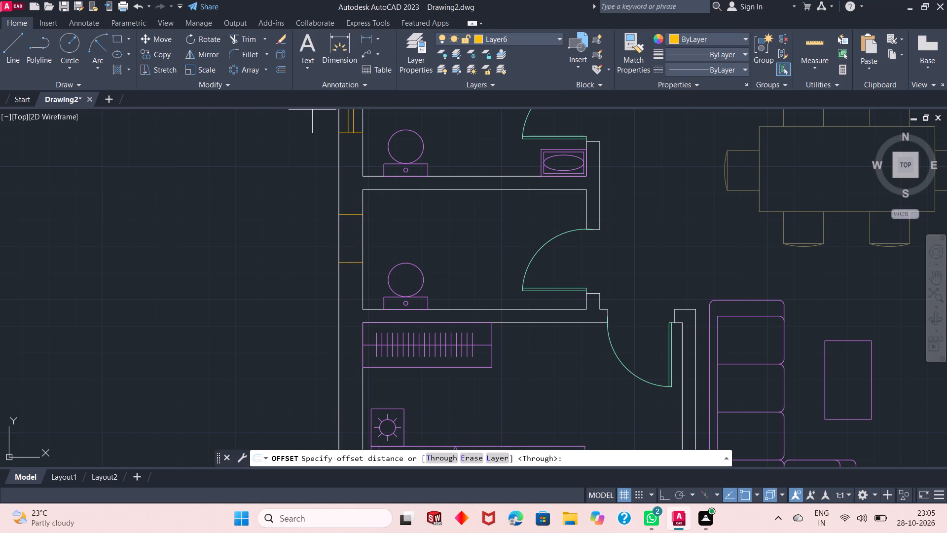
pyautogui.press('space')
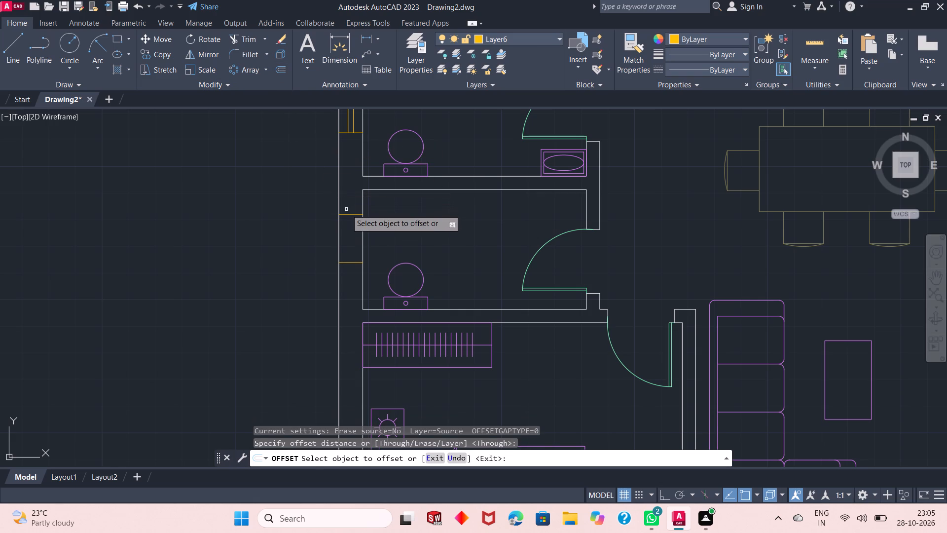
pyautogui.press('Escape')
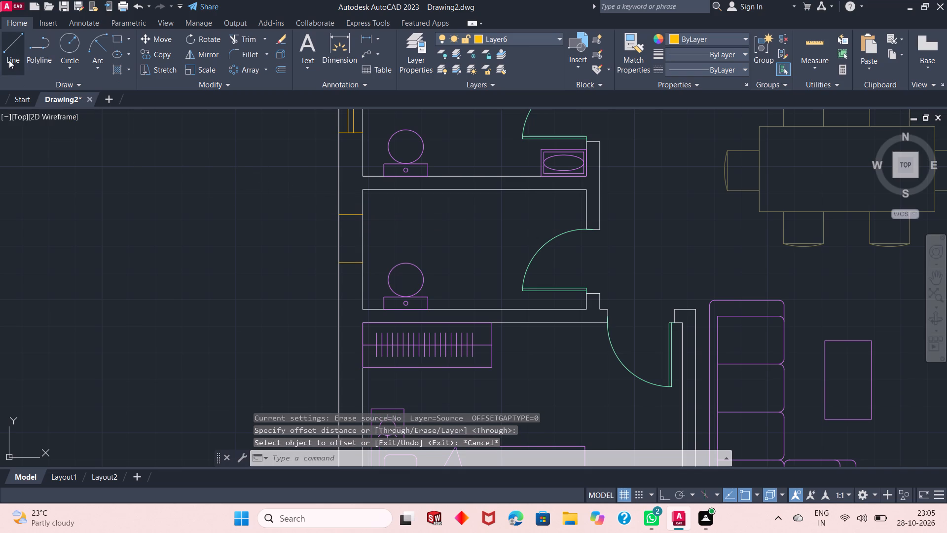
# Draw a vertical centre line joining the midpoints of the two jamb lines in the lower bathroom's west wall.
pyautogui.click(9, 60)
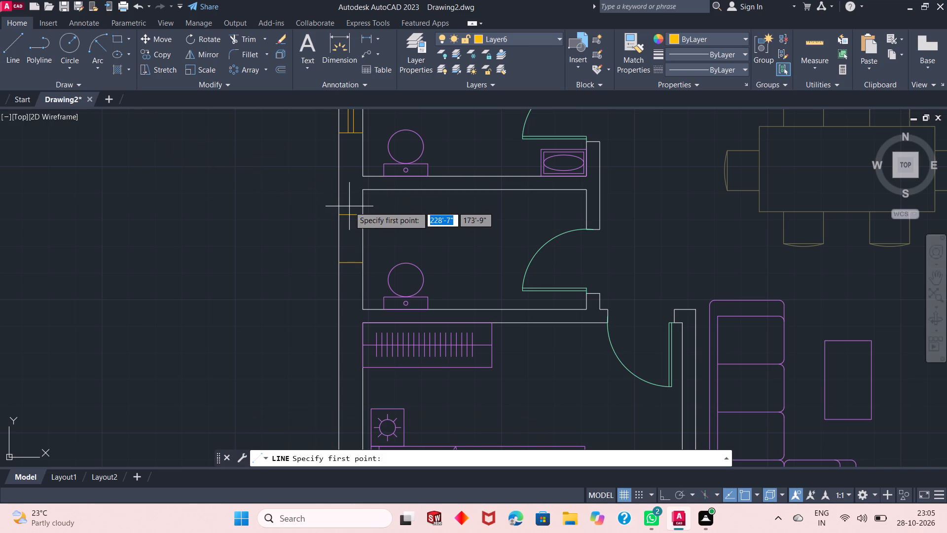
pyautogui.click(352, 215)
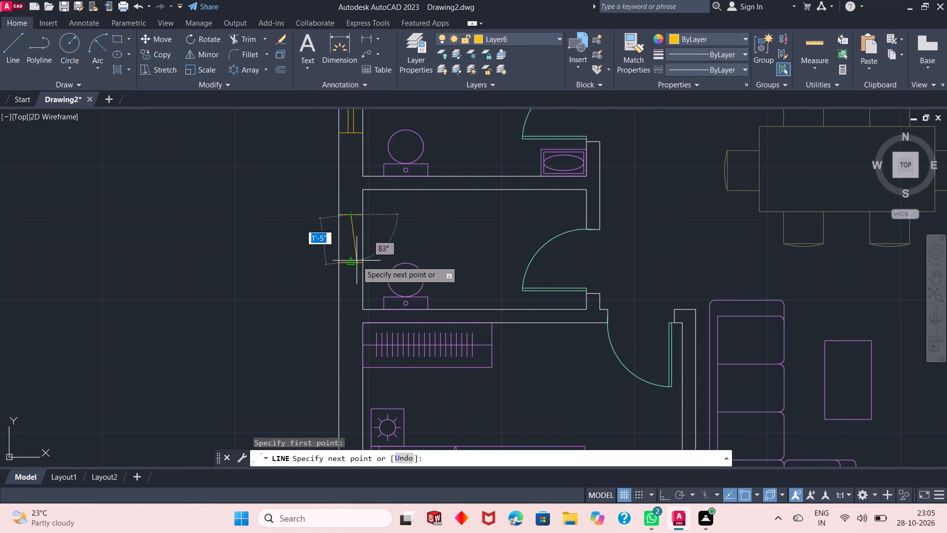
pyautogui.click(354, 262)
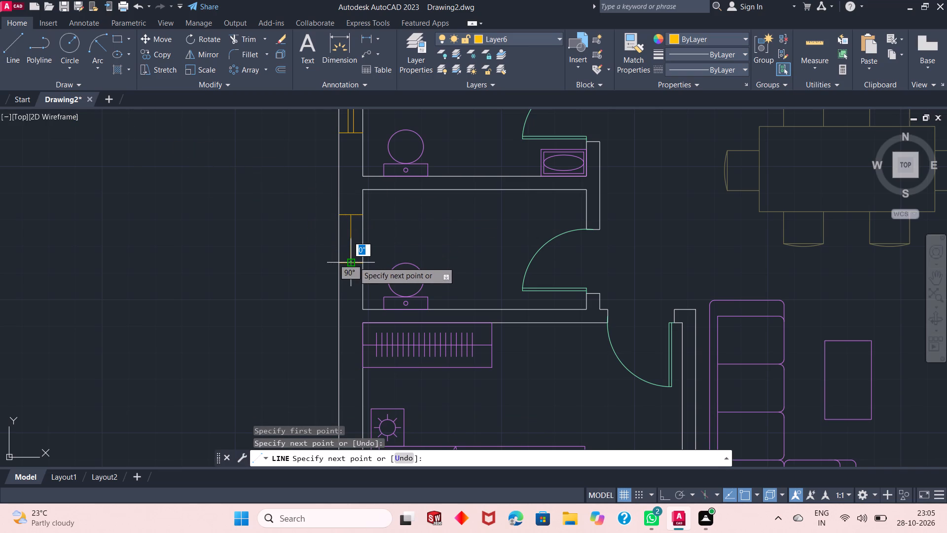
pyautogui.press('Escape')
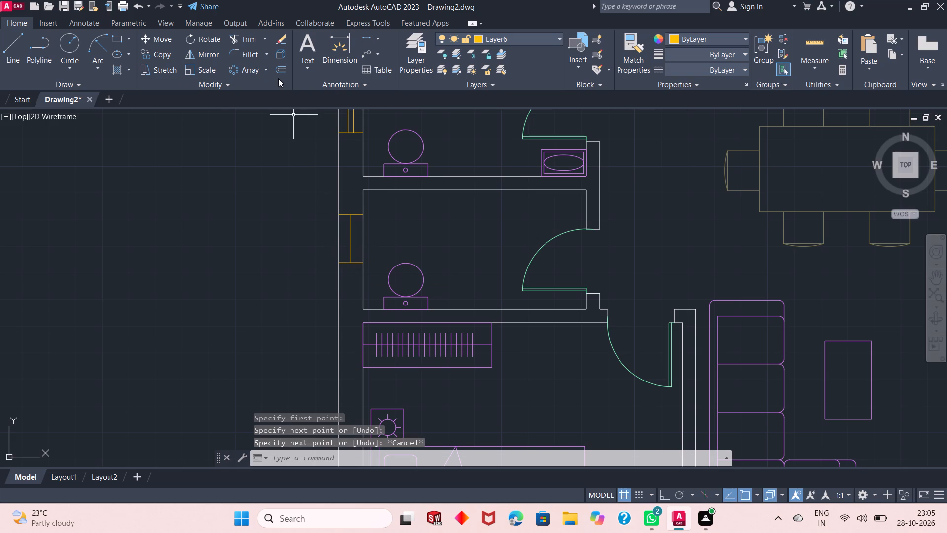
# Offset the lower bathroom window's centre line 1" to the east and 1" to the west.
pyautogui.click(281, 71)
pyautogui.press('space')
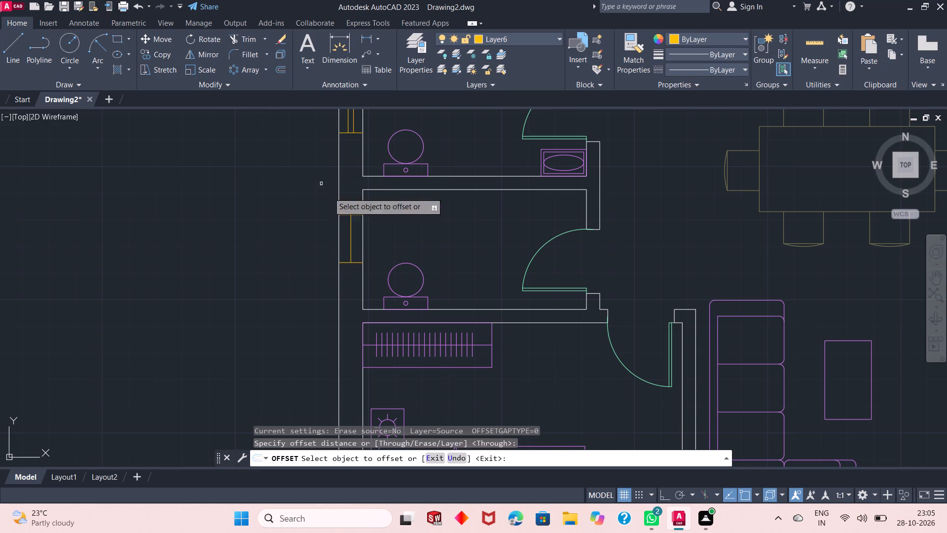
pyautogui.click(349, 232)
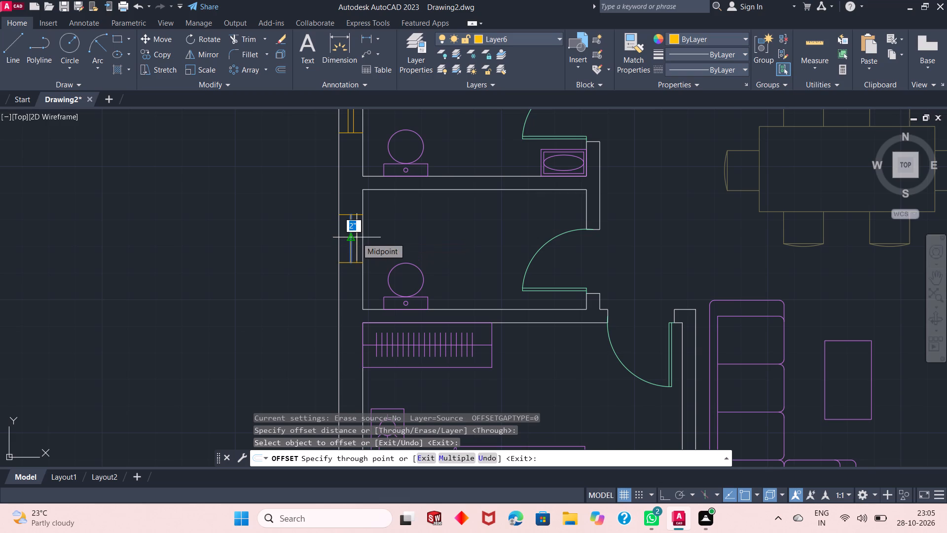
pyautogui.press('1')
pyautogui.hotkey('shift', '"')
pyautogui.press('Return')
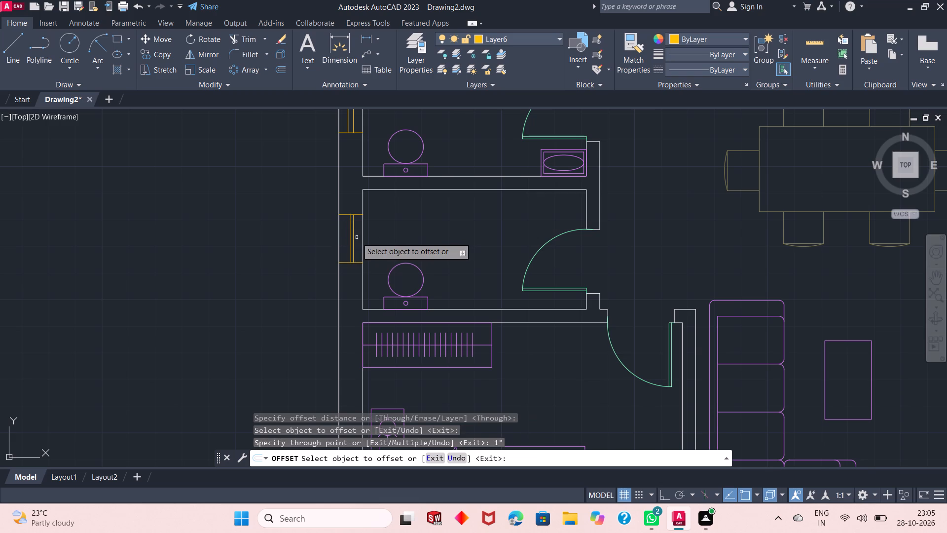
pyautogui.keyDown('ctrl'); pyautogui.scroll(2, 357, 237); pyautogui.keyUp('ctrl')
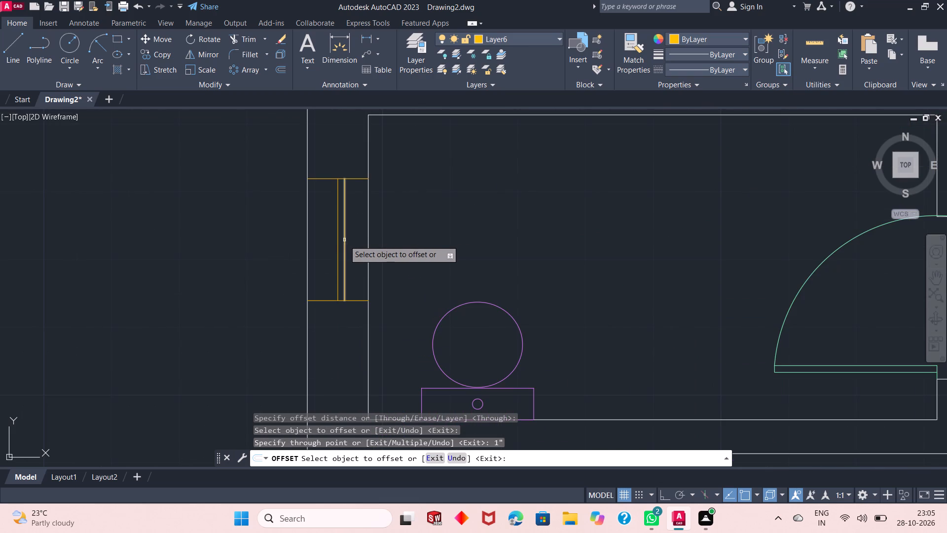
pyautogui.click(338, 246)
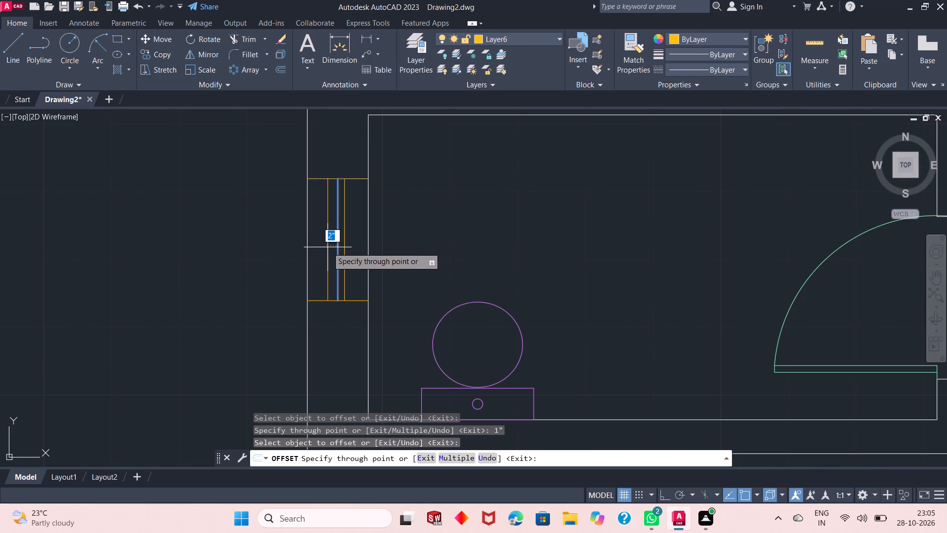
pyautogui.write('1"')
pyautogui.press('Return')
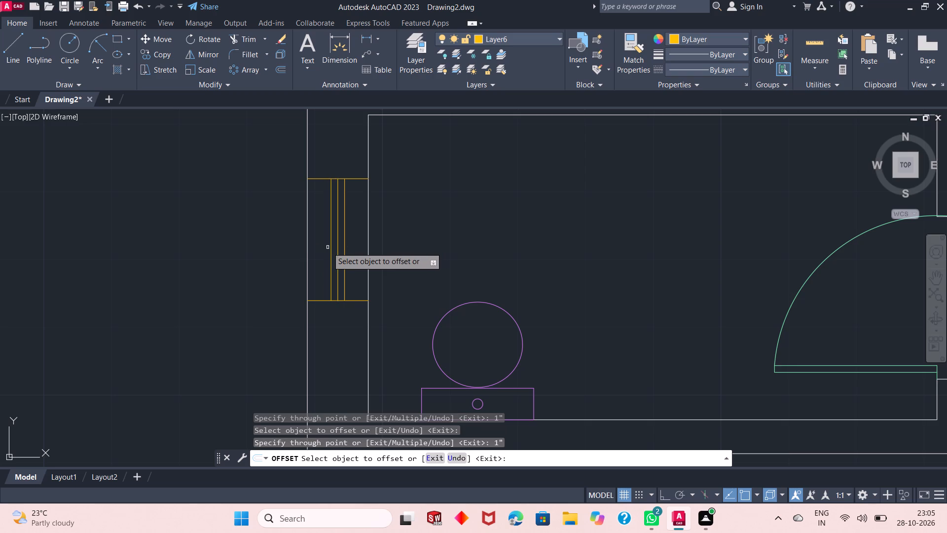
pyautogui.press('space')
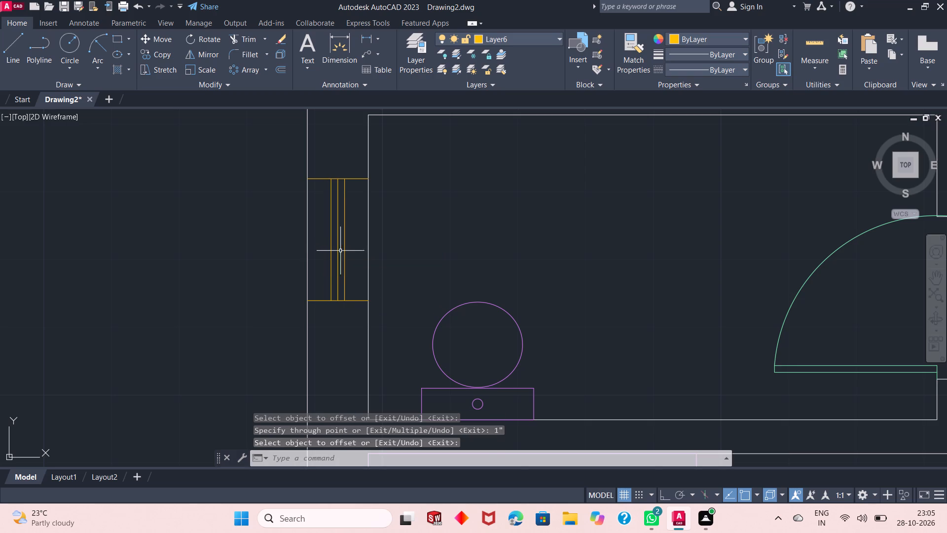
# Erase the middle one of the three vertical lines in the lower bathroom window.
pyautogui.click(336, 255)
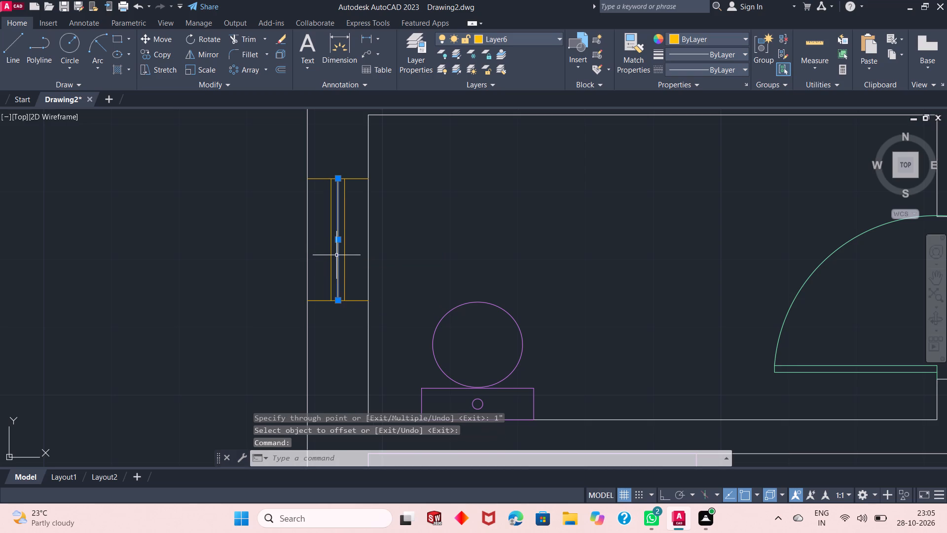
pyautogui.press('Delete')
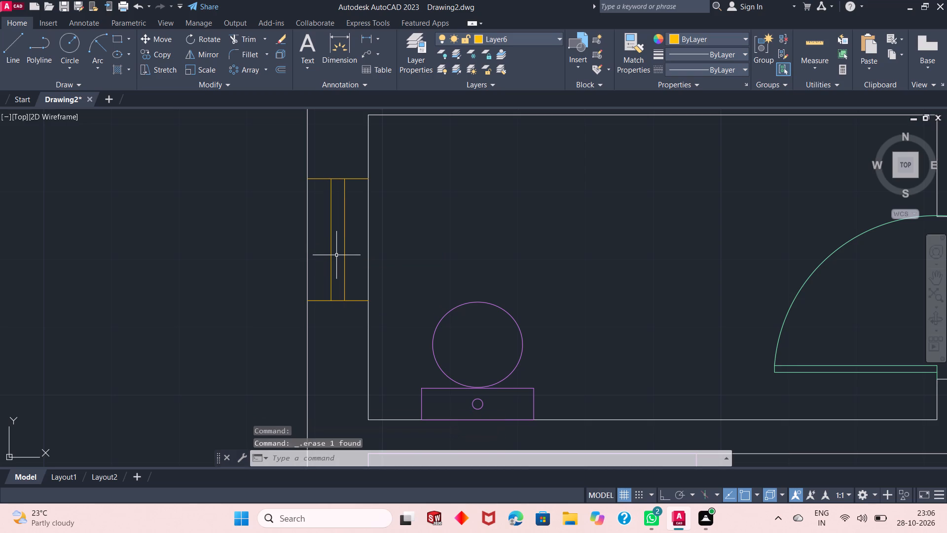
# Draw a 9" vertical jamb line across the lower bedroom's south wall, below the bed and just east of the pillows.
pyautogui.keyDown('ctrl'); pyautogui.scroll(-2, 336, 255); pyautogui.keyUp('ctrl')
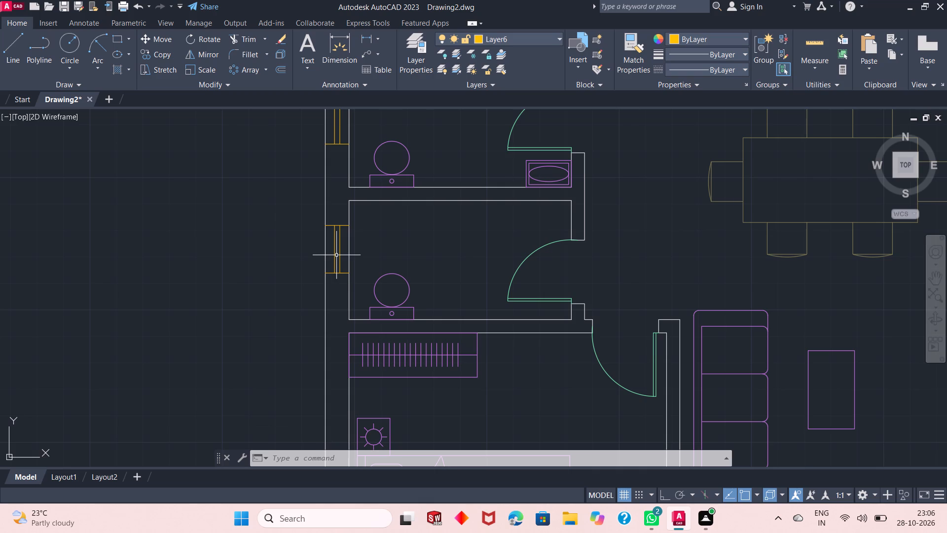
pyautogui.keyDown('ctrl'); pyautogui.scroll(-2, 415, 220); pyautogui.keyUp('ctrl')
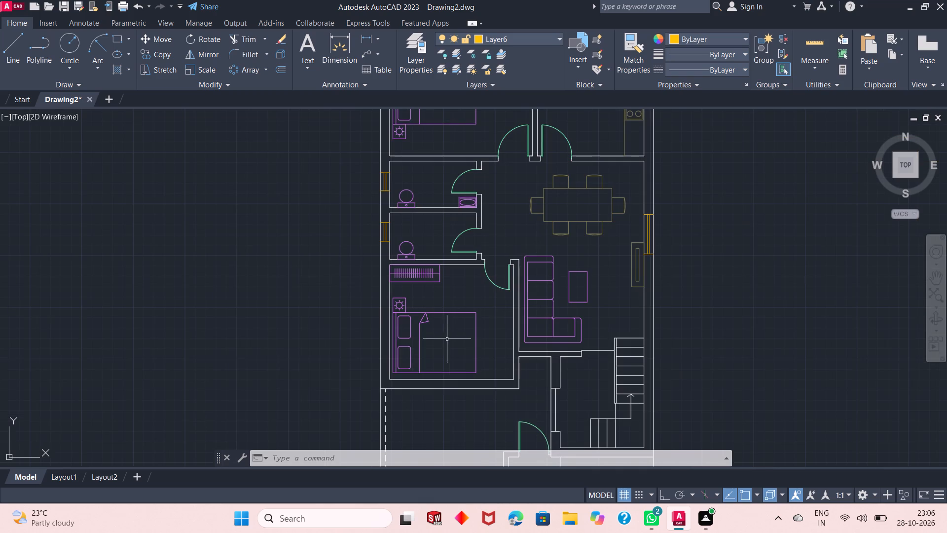
pyautogui.keyDown('ctrl'); pyautogui.scroll(3, 456, 404); pyautogui.keyUp('ctrl')
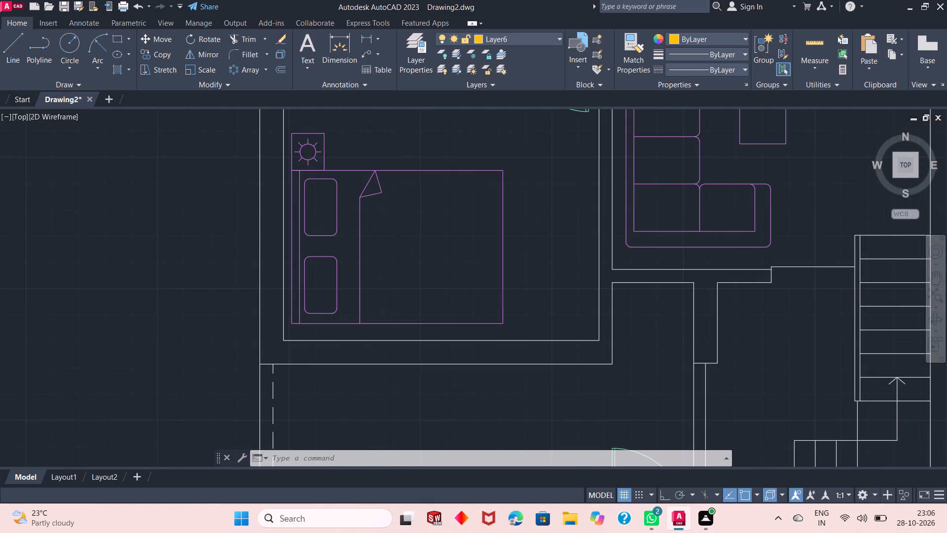
pyautogui.click(19, 52)
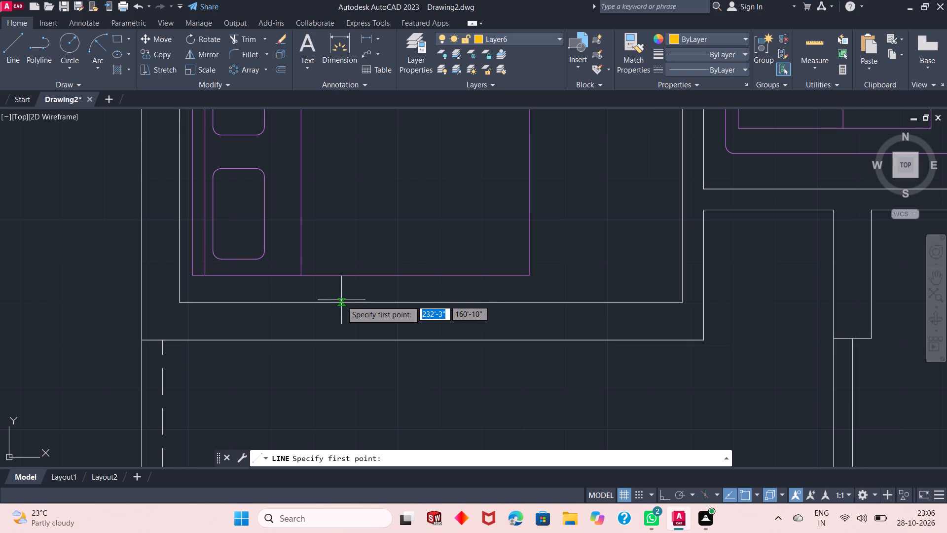
pyautogui.moveTo(339, 304); pyautogui.dragTo(342, 340)
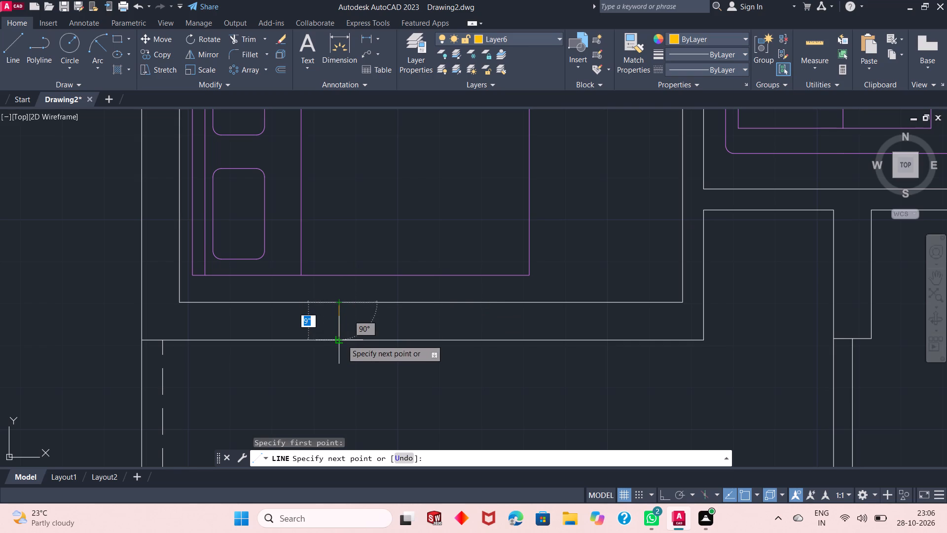
pyautogui.click(342, 340)
pyautogui.press('space')
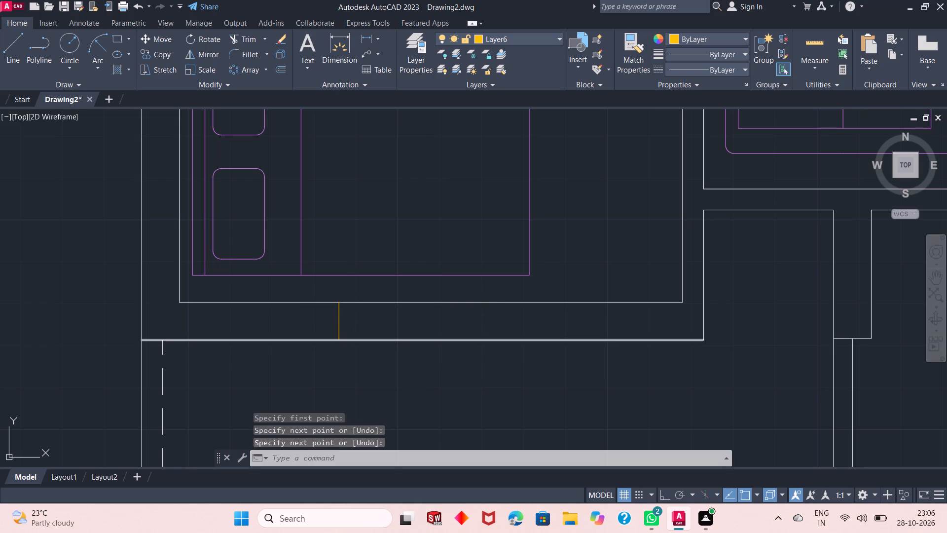
# Offset the lower bedroom's south wall jamb line 3'8" to the east.
pyautogui.click(280, 69)
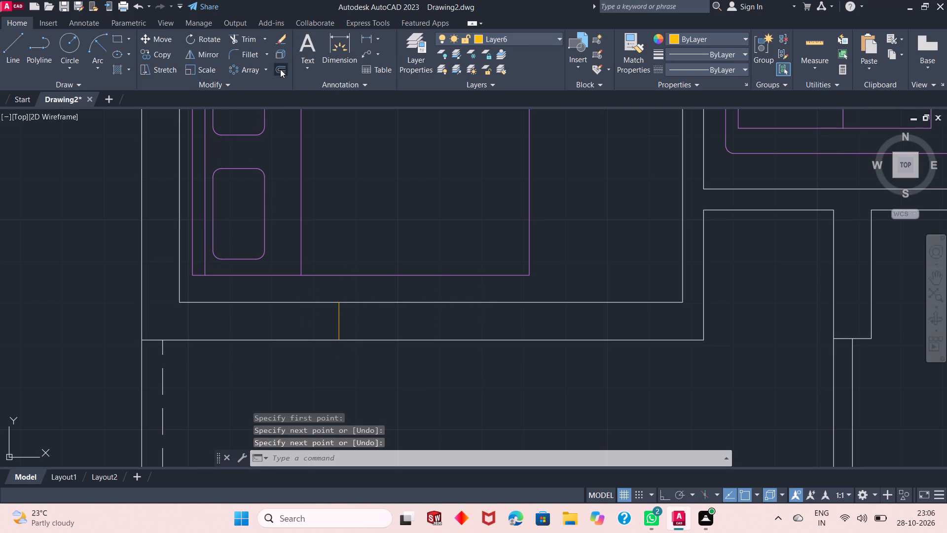
pyautogui.press('space')
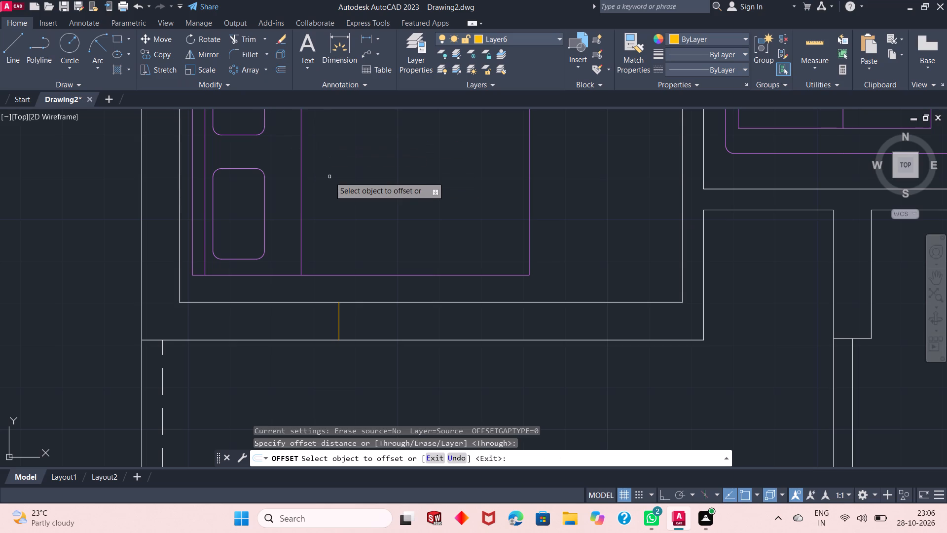
pyautogui.click(338, 320)
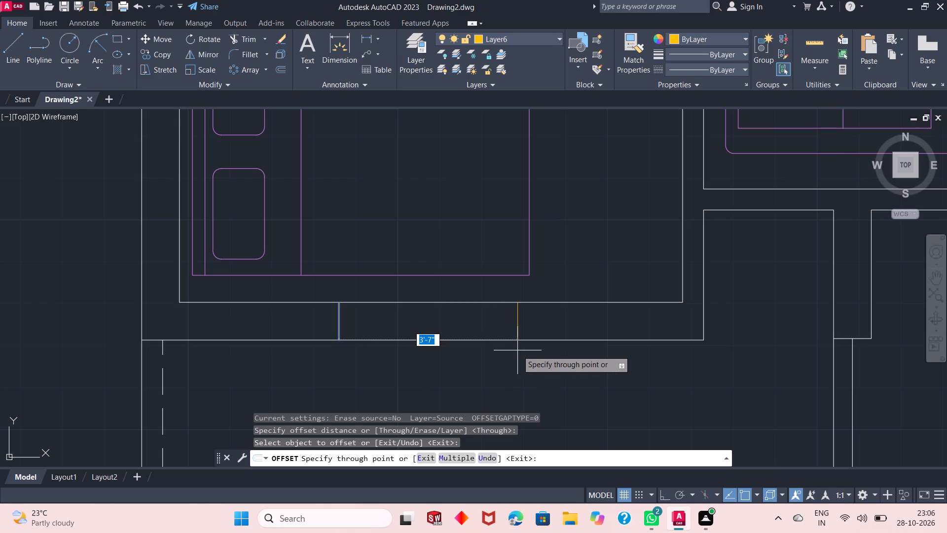
pyautogui.press('3')
pyautogui.write("'8")
pyautogui.hotkey('shift', '"')
pyautogui.press('Return')
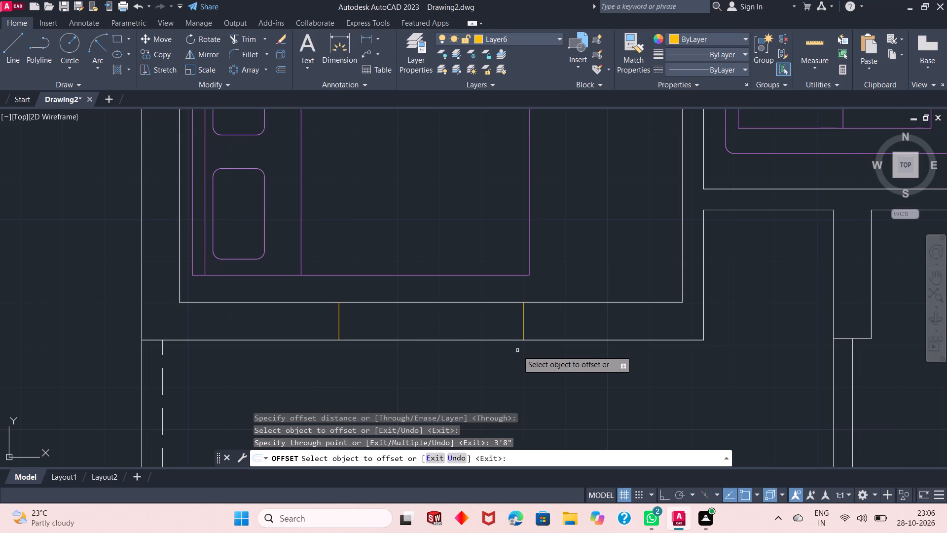
pyautogui.press('space')
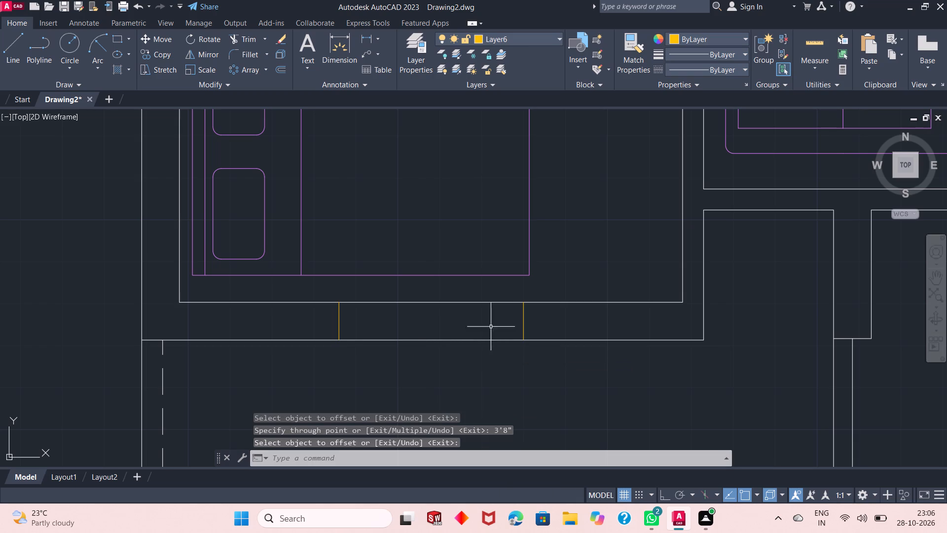
# Draw a 3'8" horizontal centre line joining the midpoints of the lower bedroom window's two jambs.
pyautogui.click(16, 49)
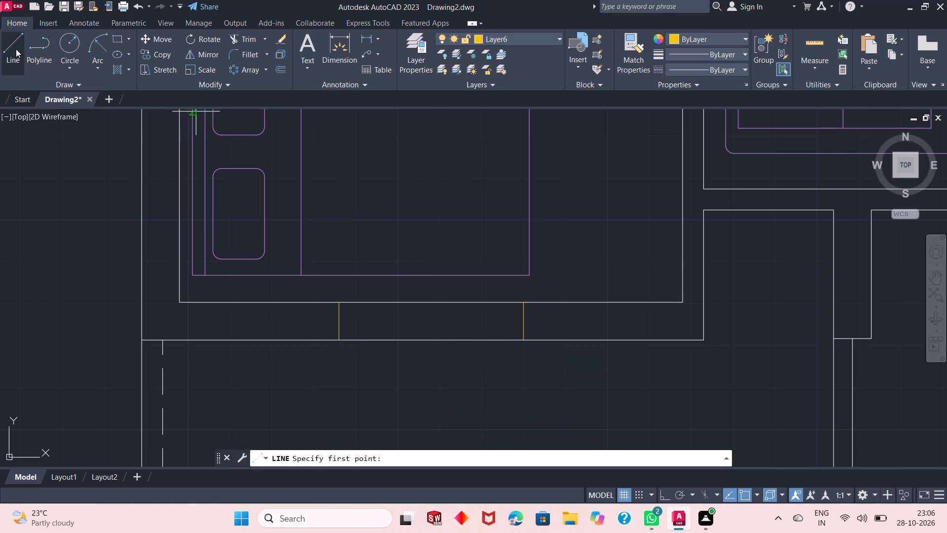
pyautogui.click(340, 321)
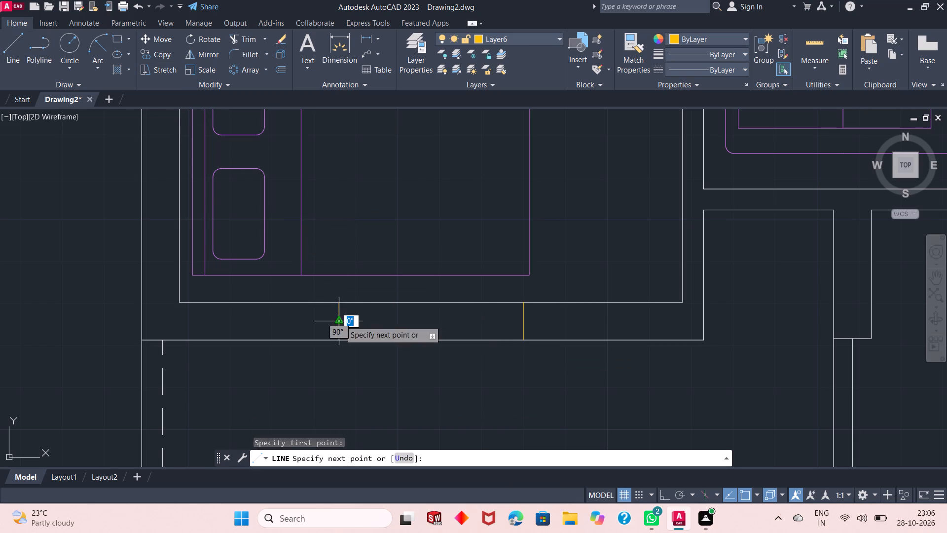
pyautogui.click(524, 320)
pyautogui.press('space')
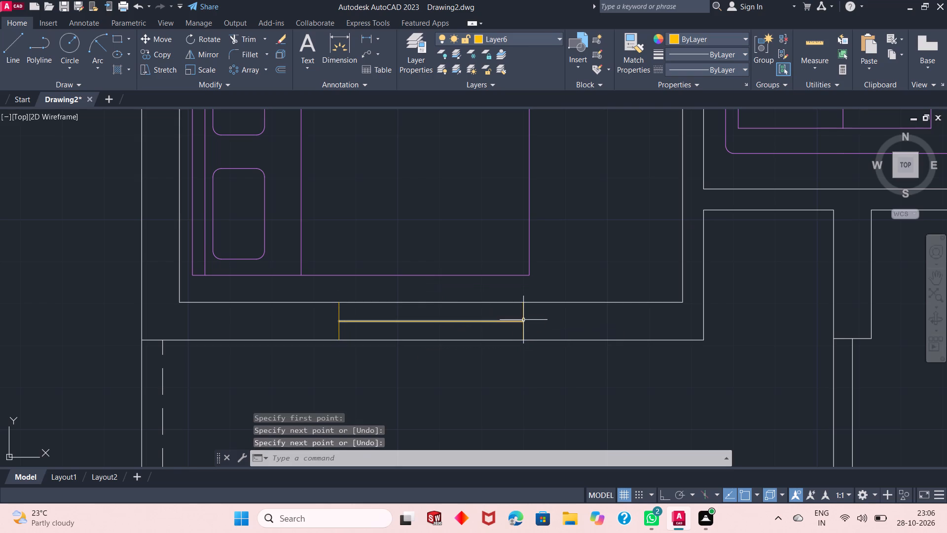
# Offset the lower bedroom window's centre line 1" to the north and 1" to the south.
pyautogui.click(279, 67)
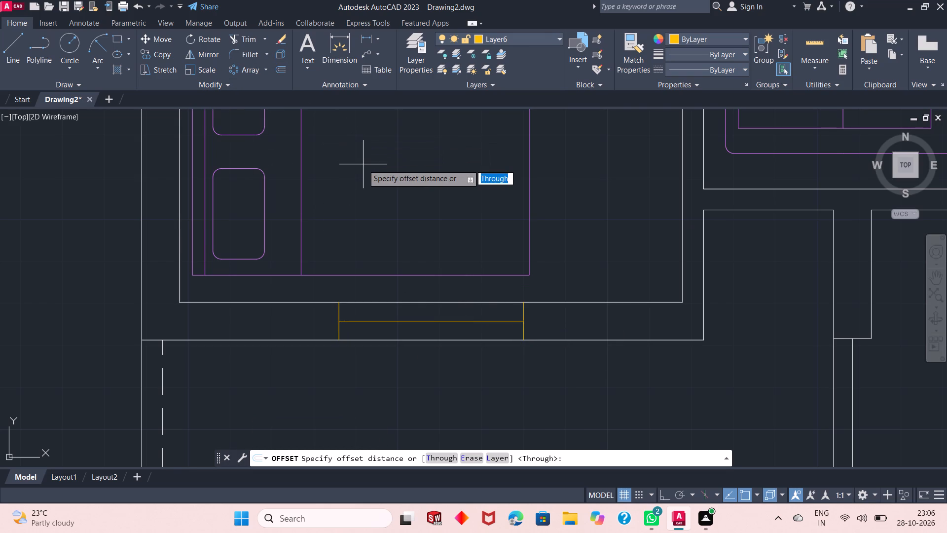
pyautogui.press('space')
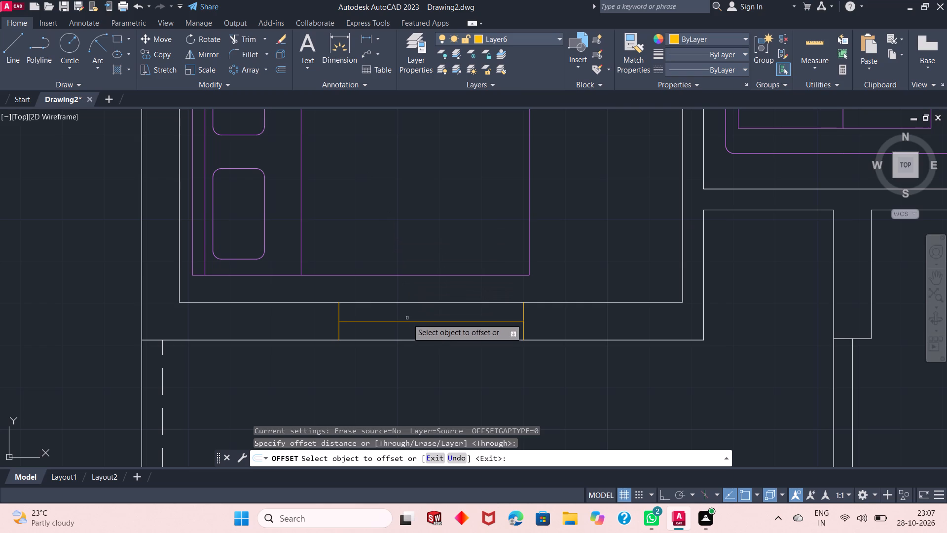
pyautogui.click(415, 322)
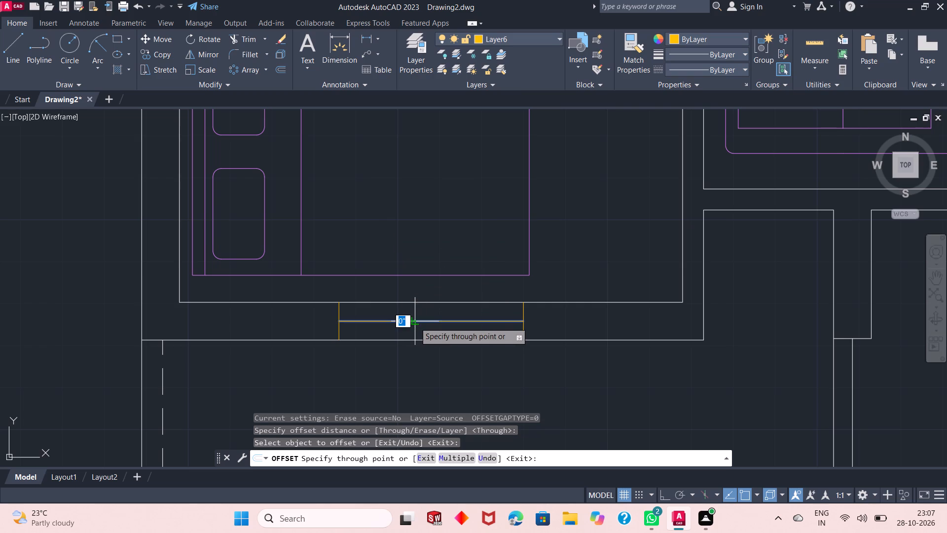
pyautogui.press('1')
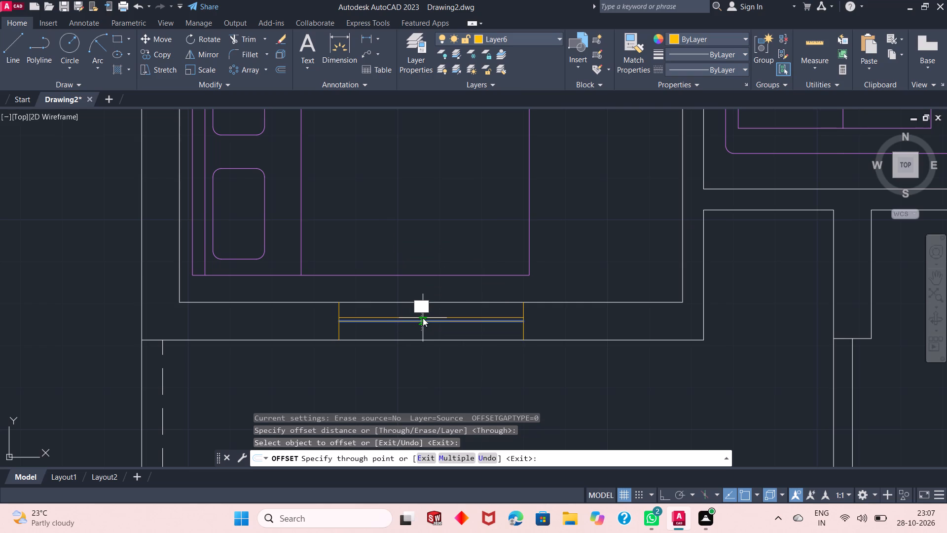
pyautogui.hotkey('shift', '"')
pyautogui.press('Return')
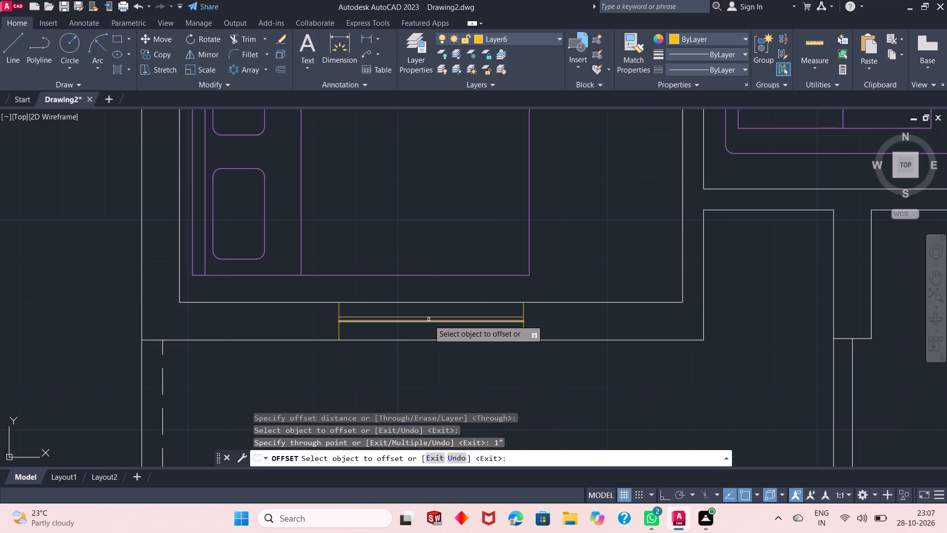
pyautogui.click(428, 322)
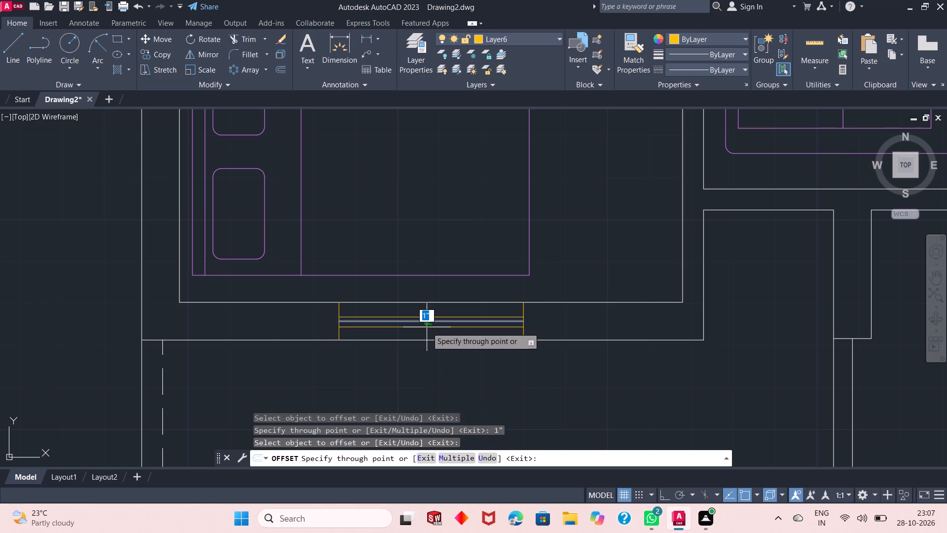
pyautogui.press('1')
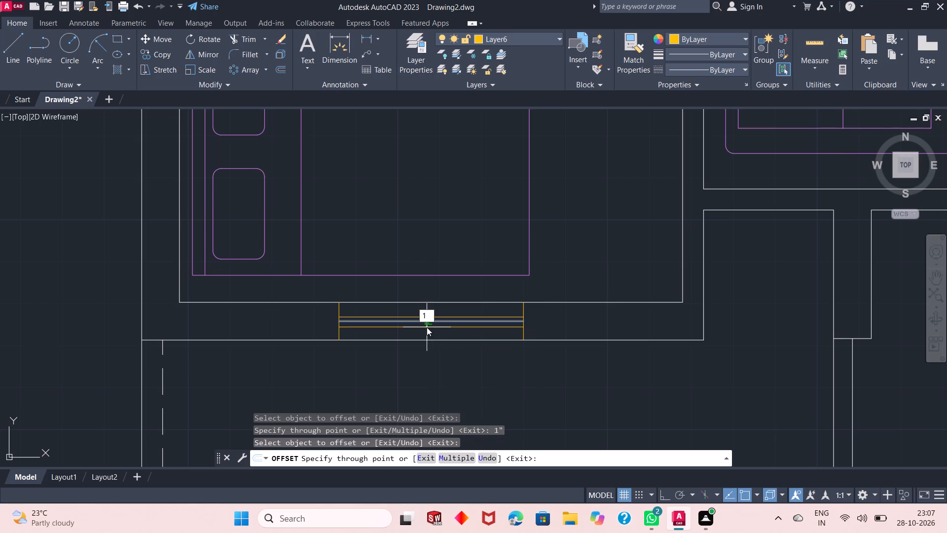
pyautogui.hotkey('shift', '"')
pyautogui.press('Return')
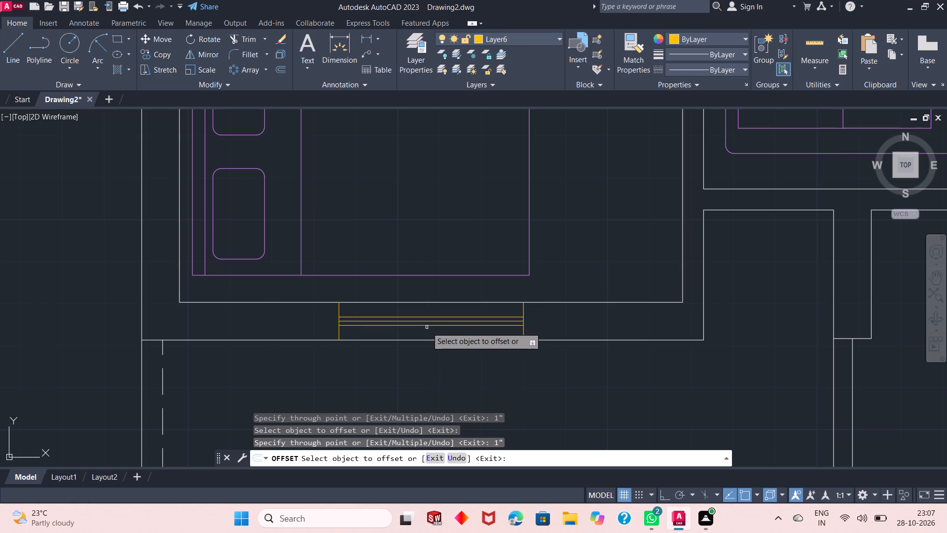
pyautogui.press('space')
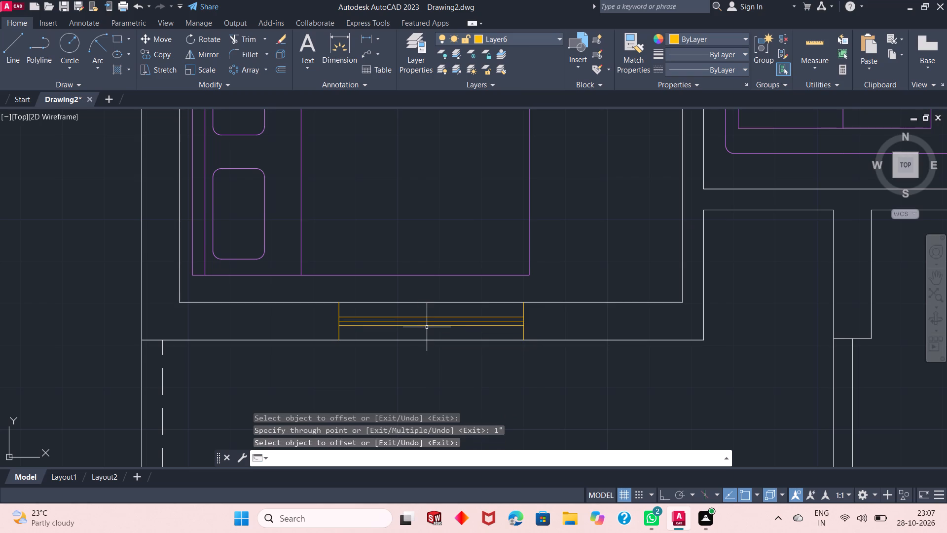
# Erase the middle one of the three horizontal lines in the lower bedroom window.
pyautogui.click(429, 320)
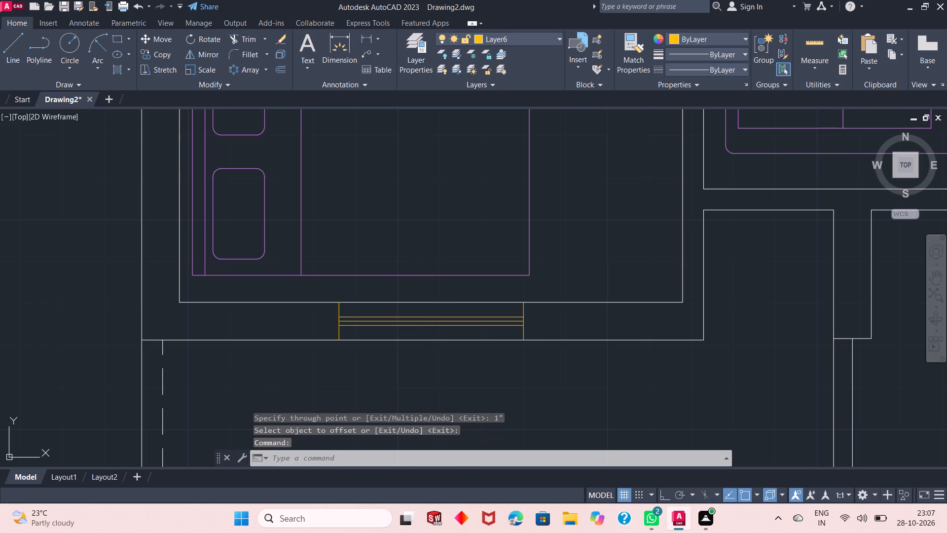
pyautogui.press('Delete')
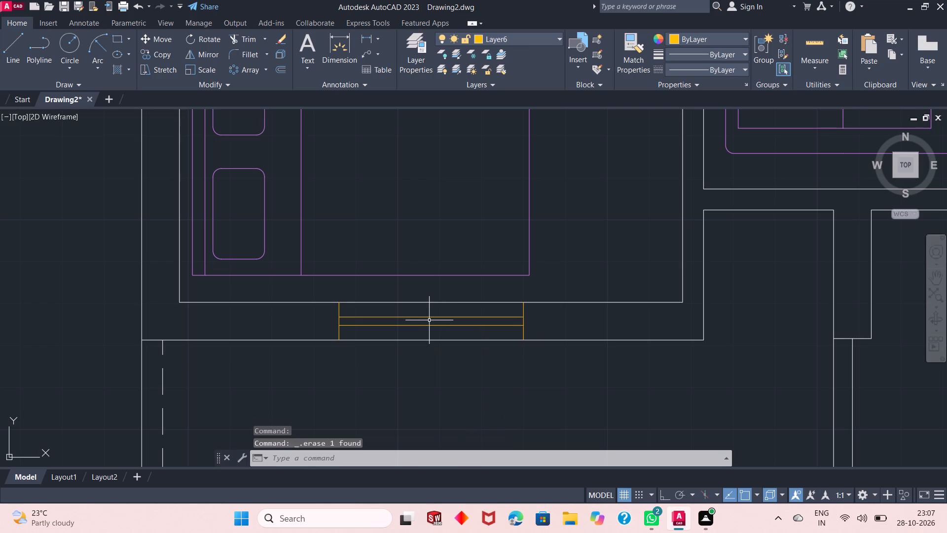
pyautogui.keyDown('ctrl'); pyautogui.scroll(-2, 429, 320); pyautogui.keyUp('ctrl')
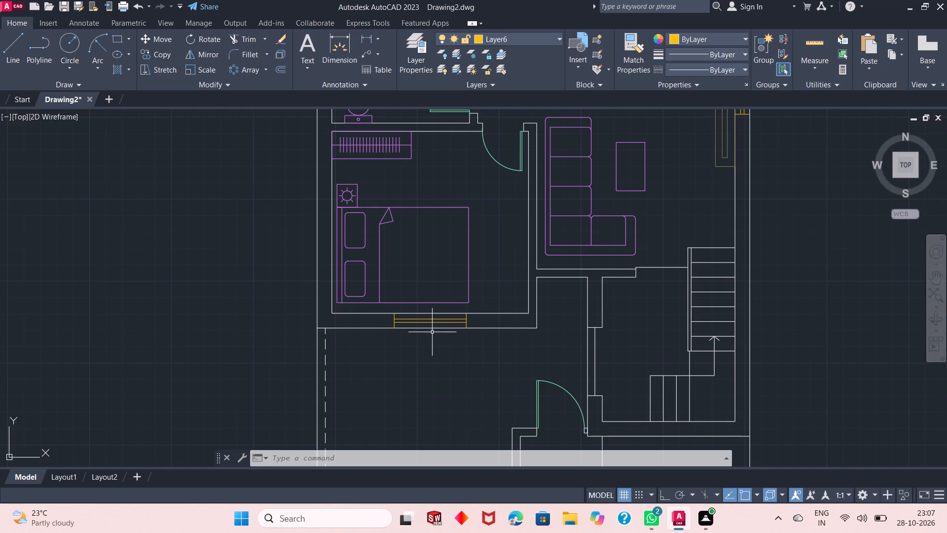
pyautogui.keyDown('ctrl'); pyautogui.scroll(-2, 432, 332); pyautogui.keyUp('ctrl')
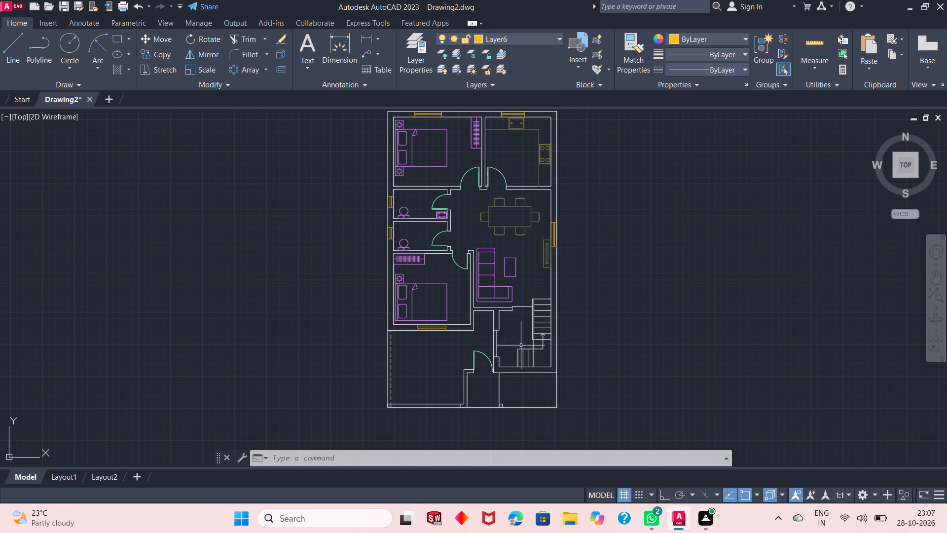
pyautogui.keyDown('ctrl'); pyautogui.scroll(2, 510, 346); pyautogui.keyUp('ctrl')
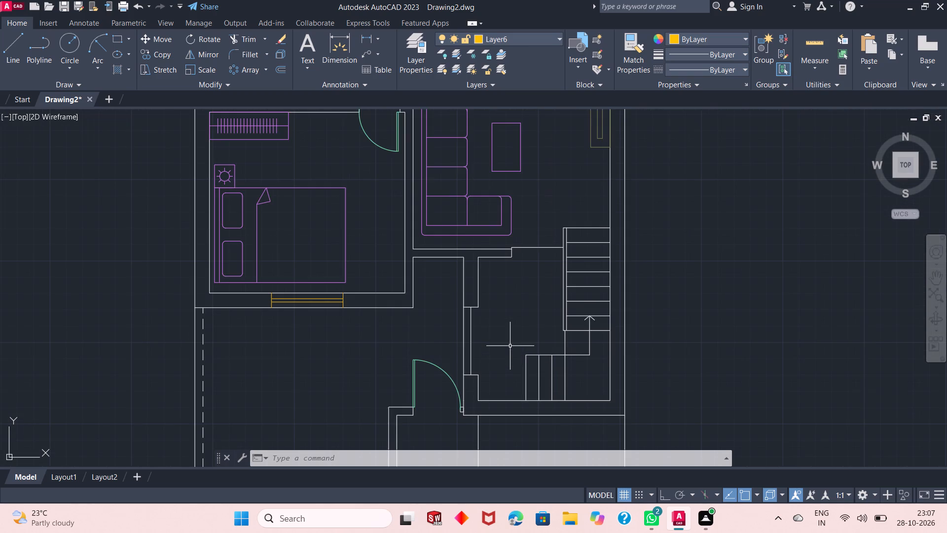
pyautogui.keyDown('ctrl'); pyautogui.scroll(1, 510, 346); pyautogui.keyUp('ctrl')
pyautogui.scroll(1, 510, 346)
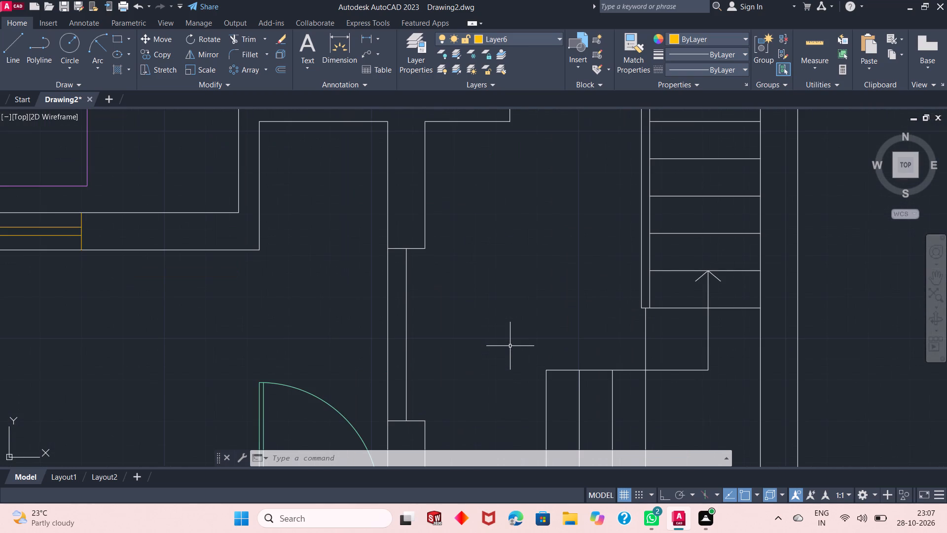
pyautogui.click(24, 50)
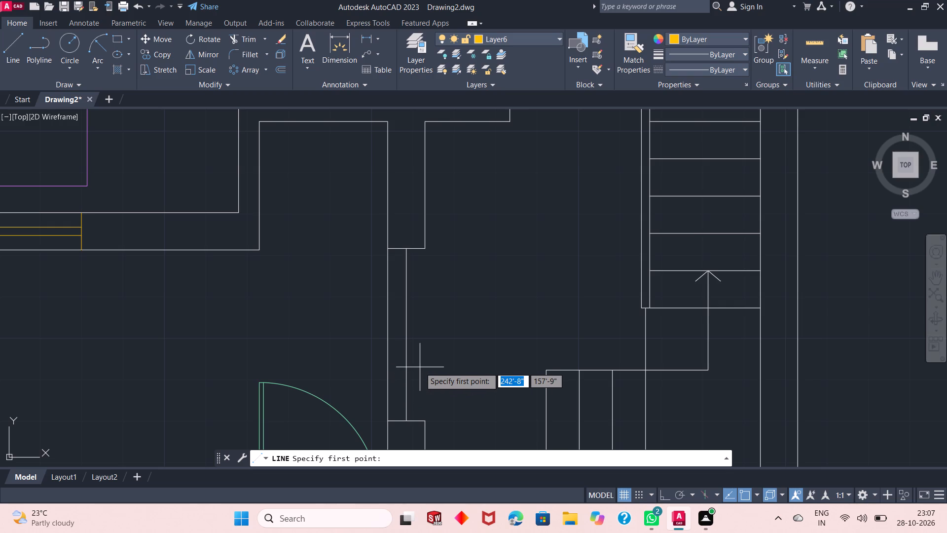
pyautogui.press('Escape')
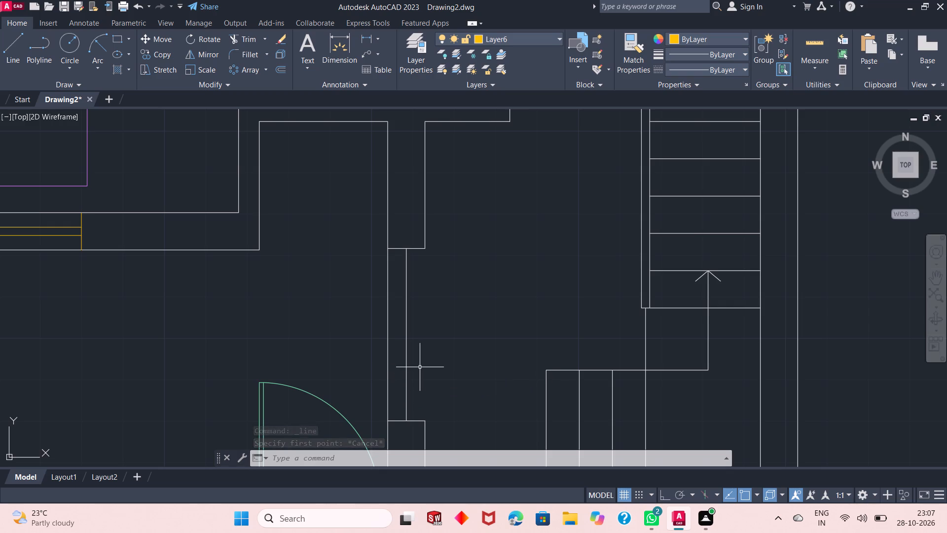
# Make Layer2 the current layer.
pyautogui.keyDown('ctrl'); pyautogui.scroll(-2, 420, 367); pyautogui.keyUp('ctrl')
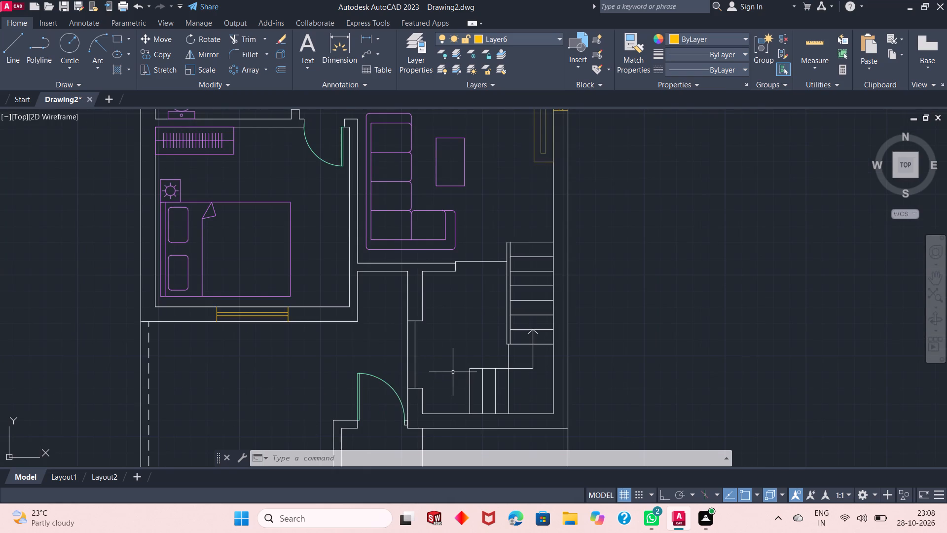
pyautogui.keyDown('ctrl'); pyautogui.scroll(-2, 454, 373); pyautogui.keyUp('ctrl')
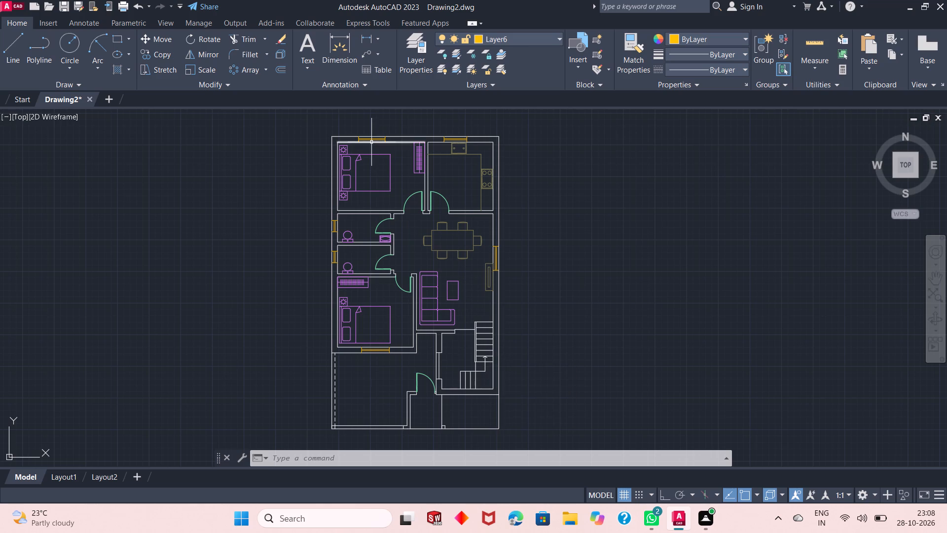
pyautogui.keyDown('ctrl'); pyautogui.scroll(2, 371, 142); pyautogui.keyUp('ctrl')
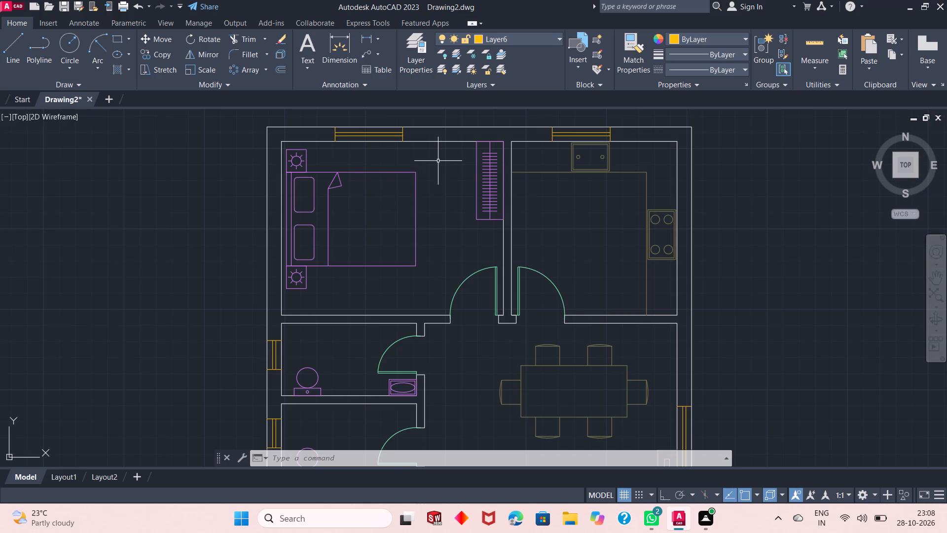
pyautogui.click(530, 38)
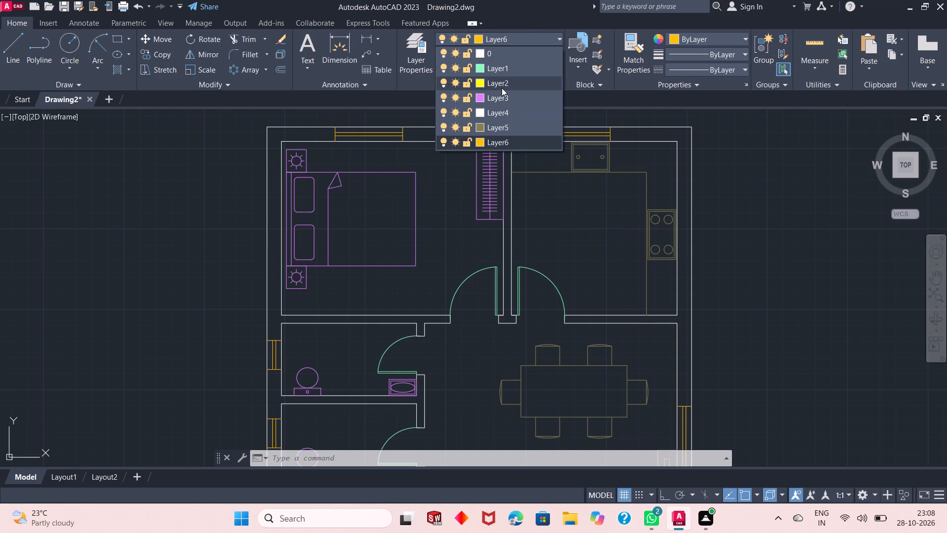
pyautogui.click(499, 87)
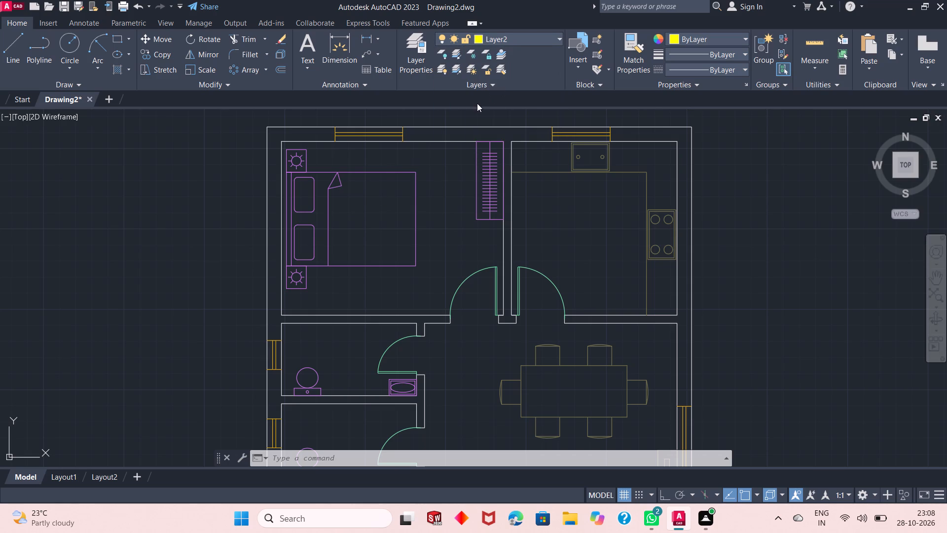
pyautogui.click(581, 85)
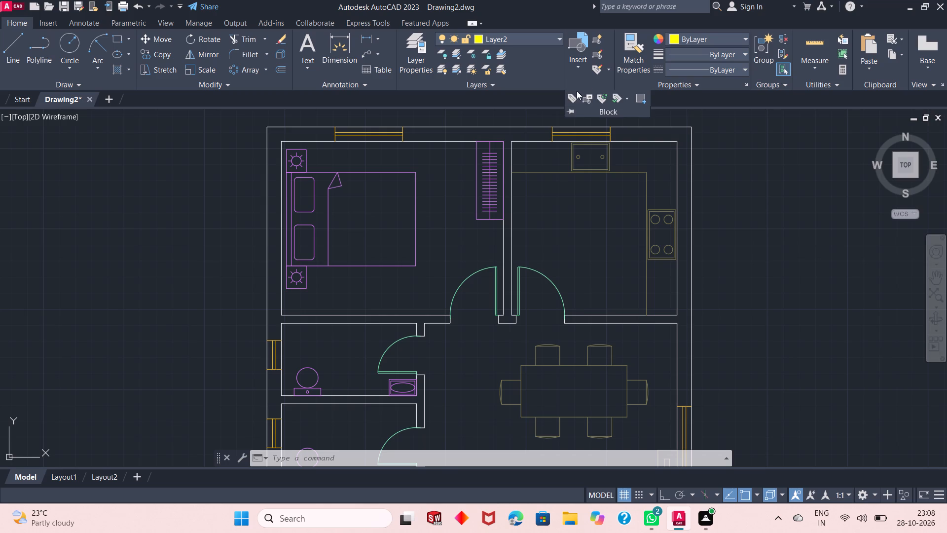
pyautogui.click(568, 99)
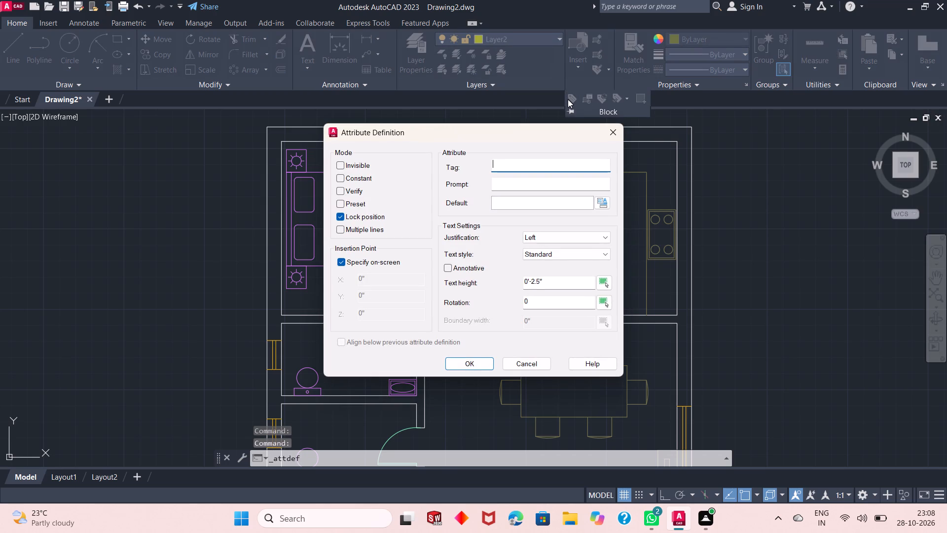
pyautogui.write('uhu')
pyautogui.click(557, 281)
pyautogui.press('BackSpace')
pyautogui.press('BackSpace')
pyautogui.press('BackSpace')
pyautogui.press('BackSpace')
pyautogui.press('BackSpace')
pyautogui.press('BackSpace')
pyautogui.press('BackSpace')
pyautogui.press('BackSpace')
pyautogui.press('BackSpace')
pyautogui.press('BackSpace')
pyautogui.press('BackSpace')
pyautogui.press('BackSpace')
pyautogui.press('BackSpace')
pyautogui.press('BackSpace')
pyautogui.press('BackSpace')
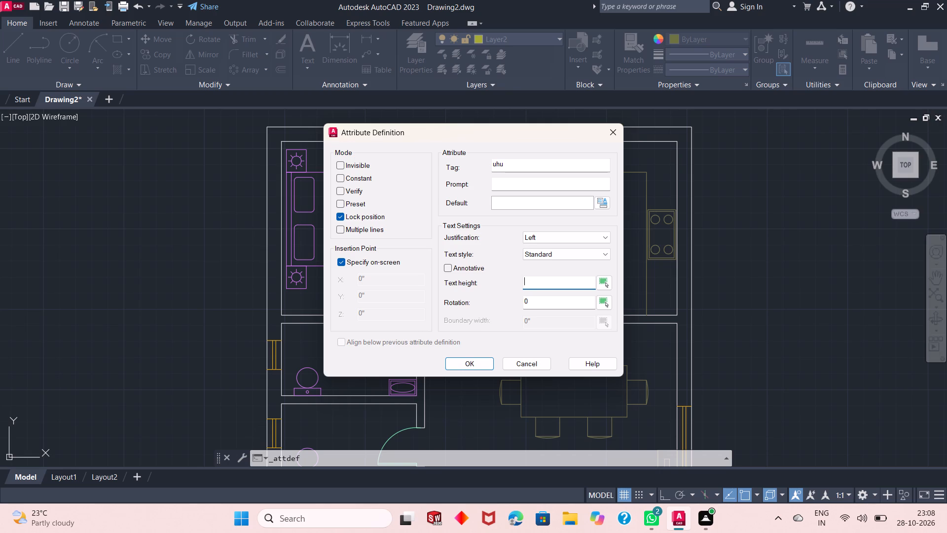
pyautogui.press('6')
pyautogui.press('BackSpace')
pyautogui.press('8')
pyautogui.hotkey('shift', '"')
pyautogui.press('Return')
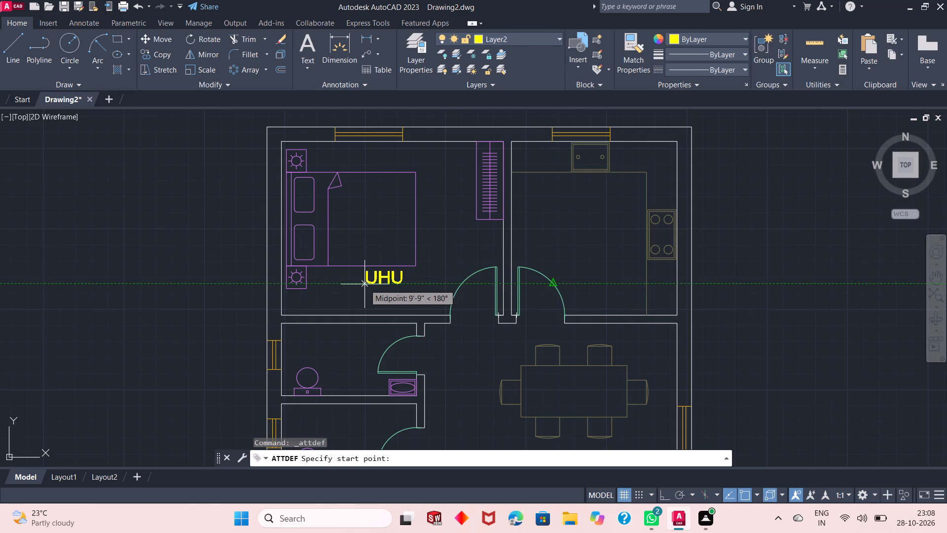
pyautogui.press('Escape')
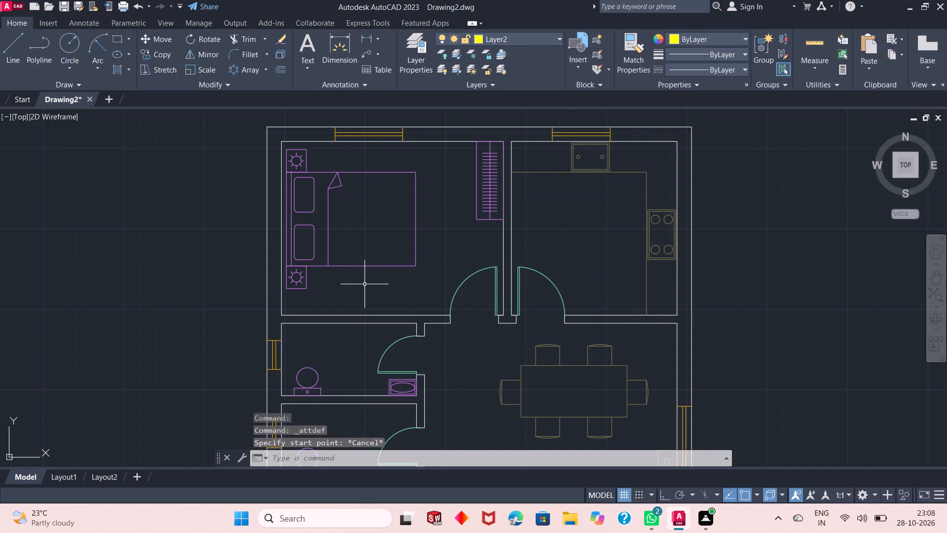
# Define a new attribute with the tag bedroom.
pyautogui.press('Return')
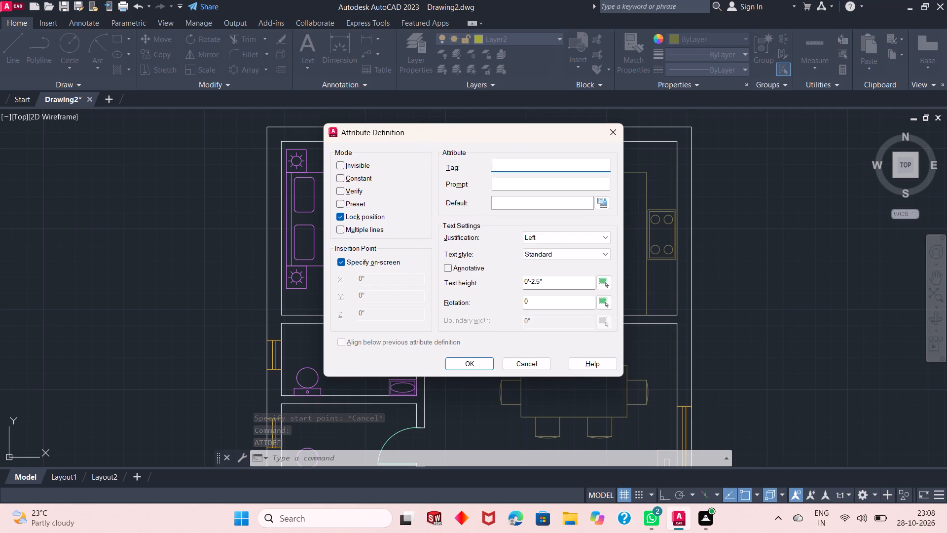
pyautogui.press('s')
pyautogui.press('BackSpace')
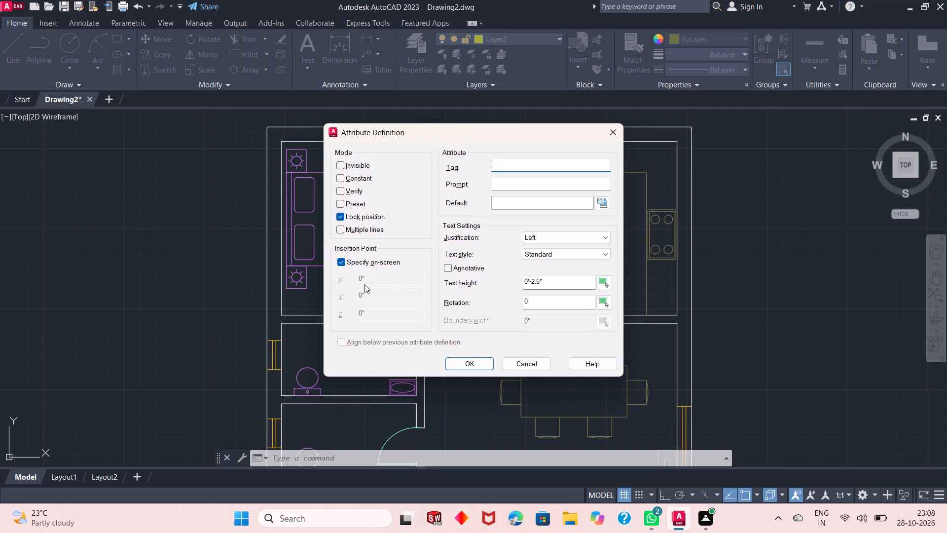
pyautogui.write('bedroom')
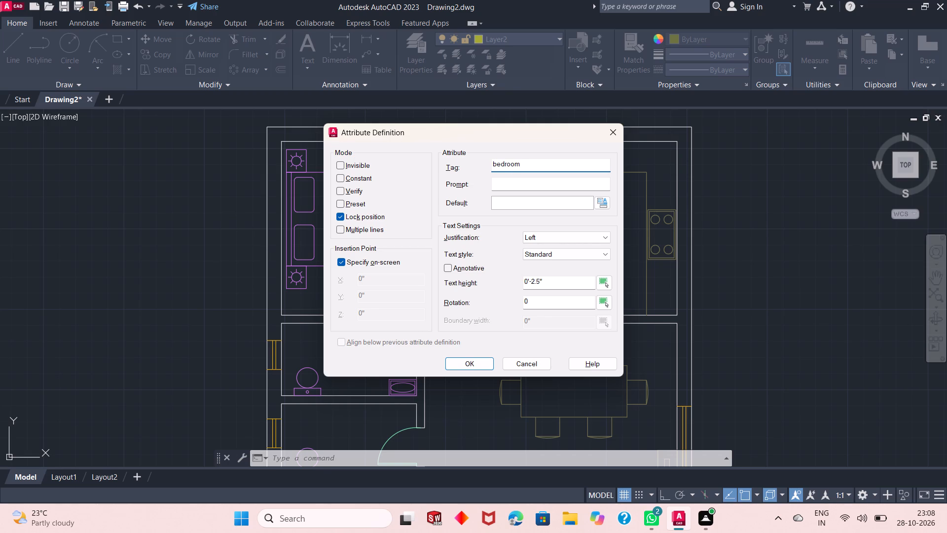
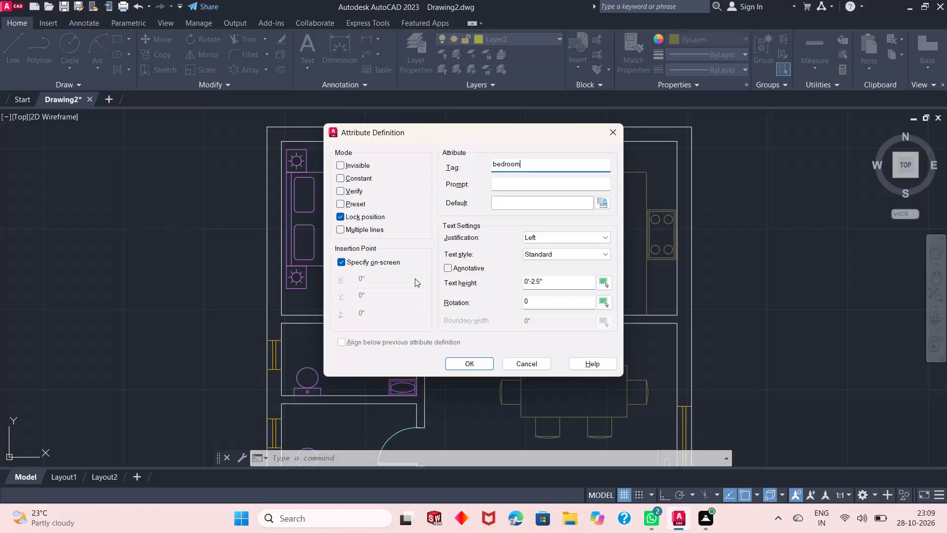
# Define a bedroom attribute with a 7" text height and place it just below the bed in the upper bedroom.
pyautogui.press('Return')
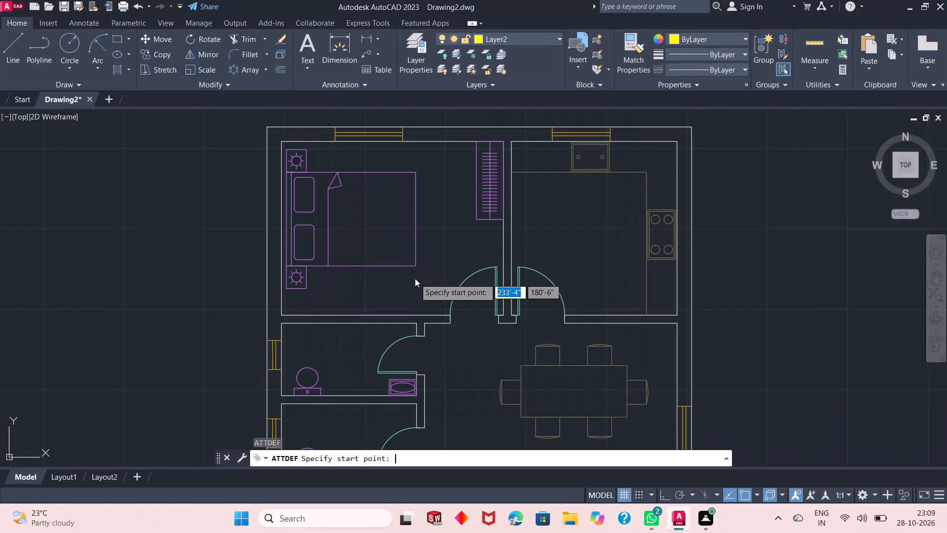
pyautogui.press('Escape')
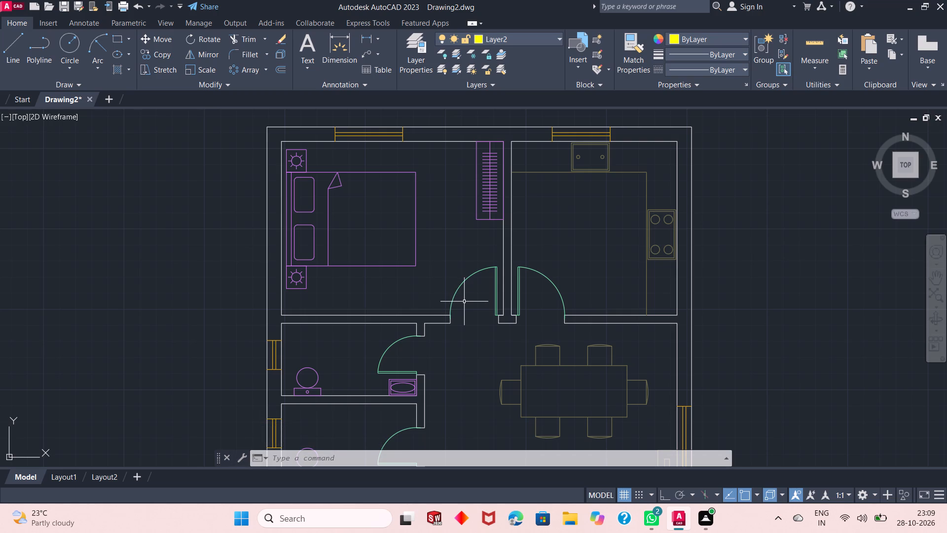
pyautogui.press('Return')
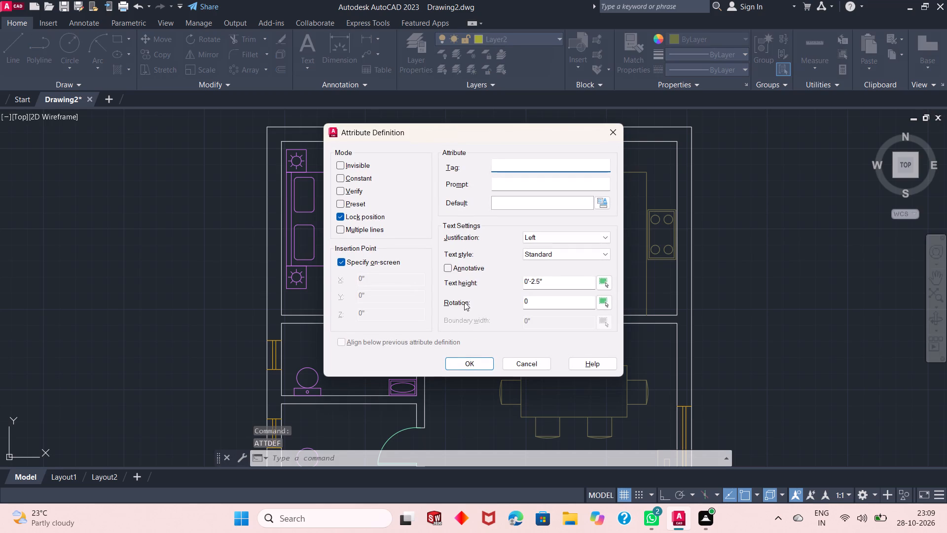
pyautogui.write('bedr')
pyautogui.write('oom')
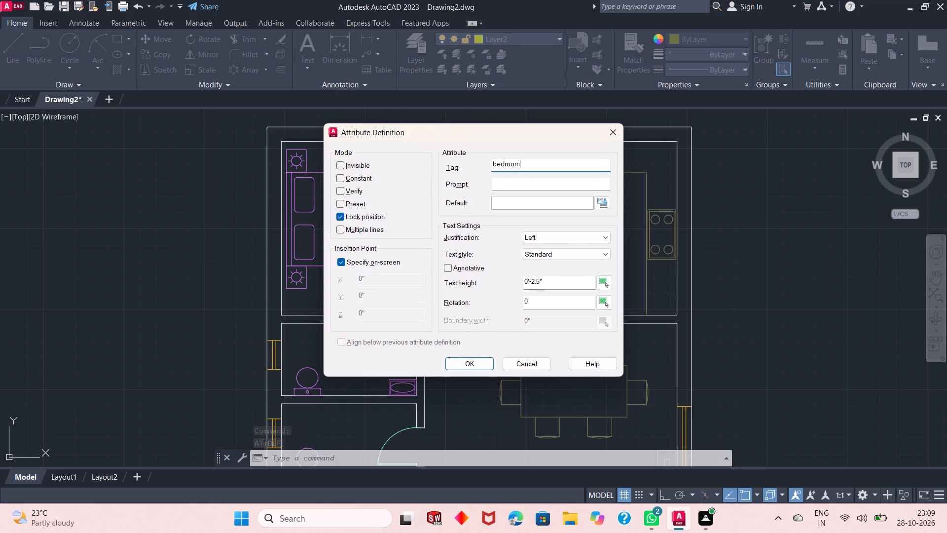
pyautogui.click(558, 282)
pyautogui.press('BackSpace')
pyautogui.press('BackSpace')
pyautogui.press('BackSpace')
pyautogui.press('BackSpace')
pyautogui.press('BackSpace')
pyautogui.press('BackSpace')
pyautogui.press('BackSpace')
pyautogui.press('BackSpace')
pyautogui.press('BackSpace')
pyautogui.press('BackSpace')
pyautogui.press('BackSpace')
pyautogui.press('BackSpace')
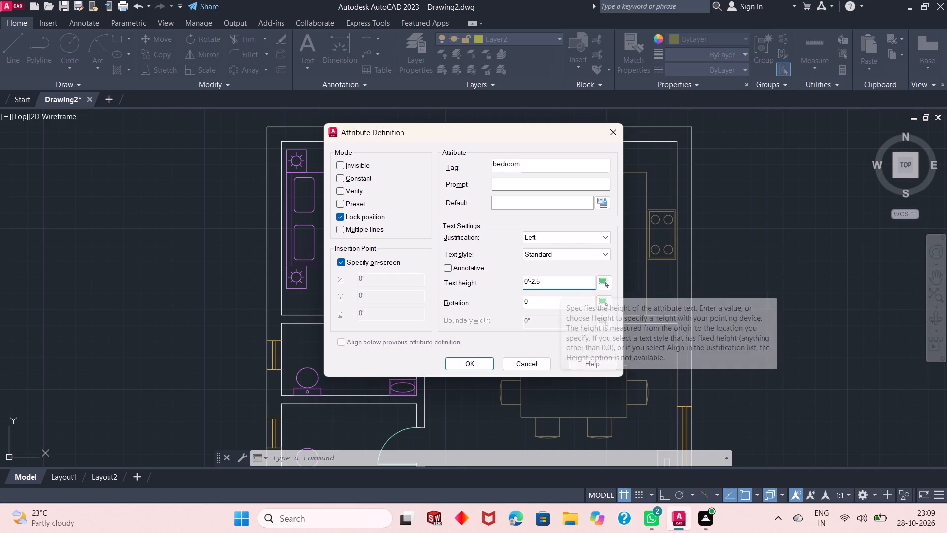
pyautogui.write('7"')
pyautogui.press('Return')
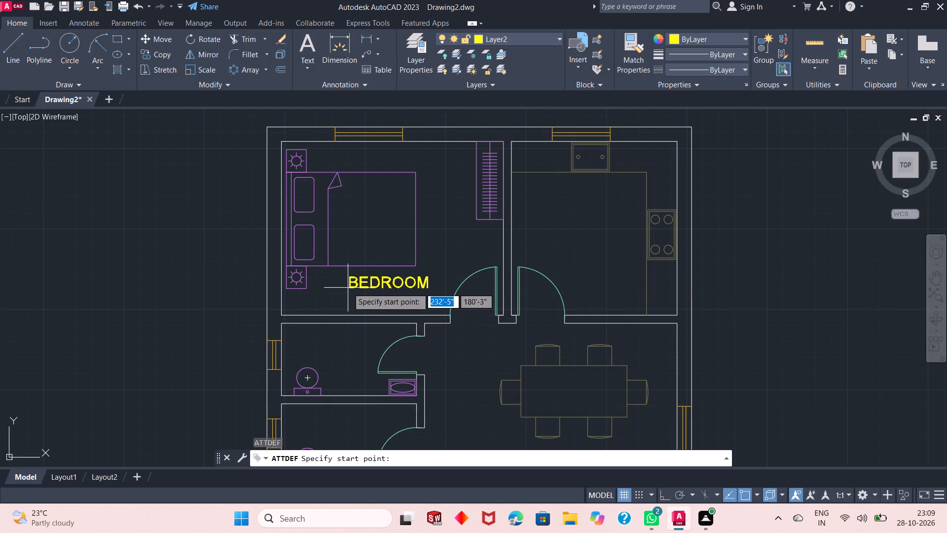
pyautogui.keyDown('ctrl'); pyautogui.scroll(1, 348, 287); pyautogui.keyUp('ctrl')
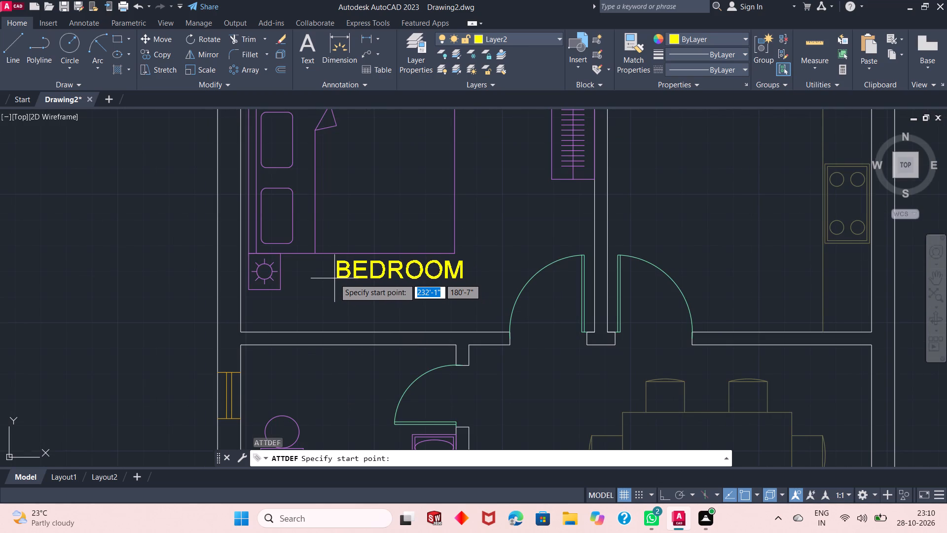
pyautogui.click(334, 278)
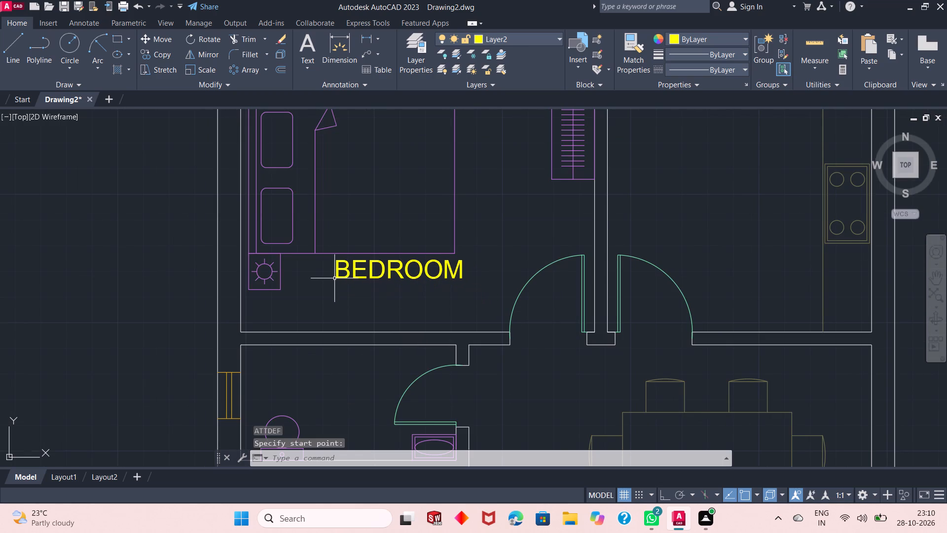
# Define an attribute with the tag 11'0"X11'0" and place it directly beneath the BEDROOM label.
pyautogui.press('Return')
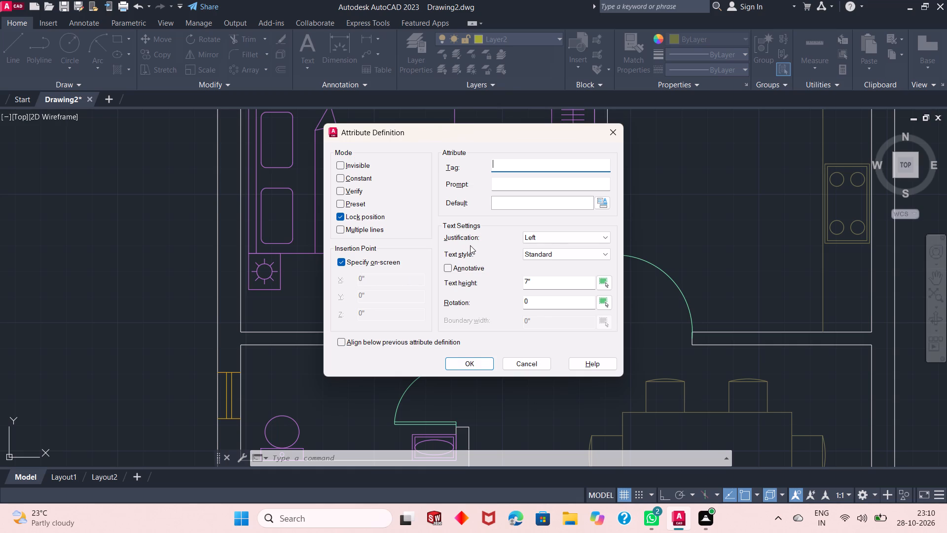
pyautogui.write('111')
pyautogui.press("'")
pyautogui.press('BackSpace')
pyautogui.press('BackSpace')
pyautogui.write('\'0"x')
pyautogui.press('BackSpace')
pyautogui.press('x')
pyautogui.write('11\'0"')
pyautogui.press('Return')
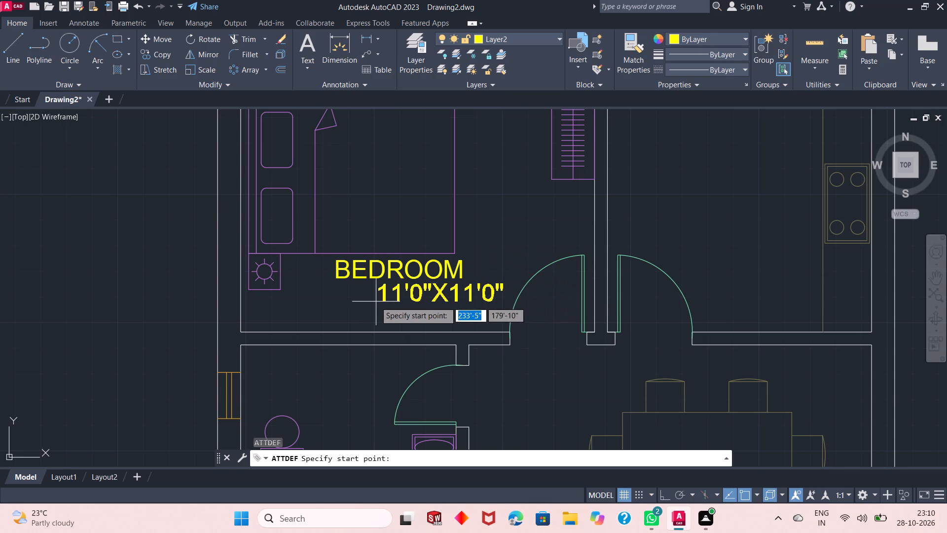
pyautogui.click(337, 305)
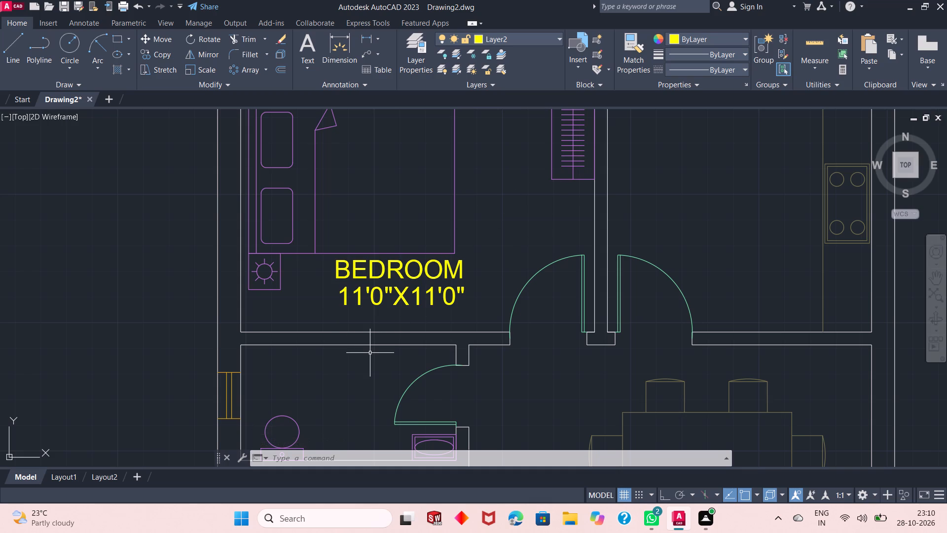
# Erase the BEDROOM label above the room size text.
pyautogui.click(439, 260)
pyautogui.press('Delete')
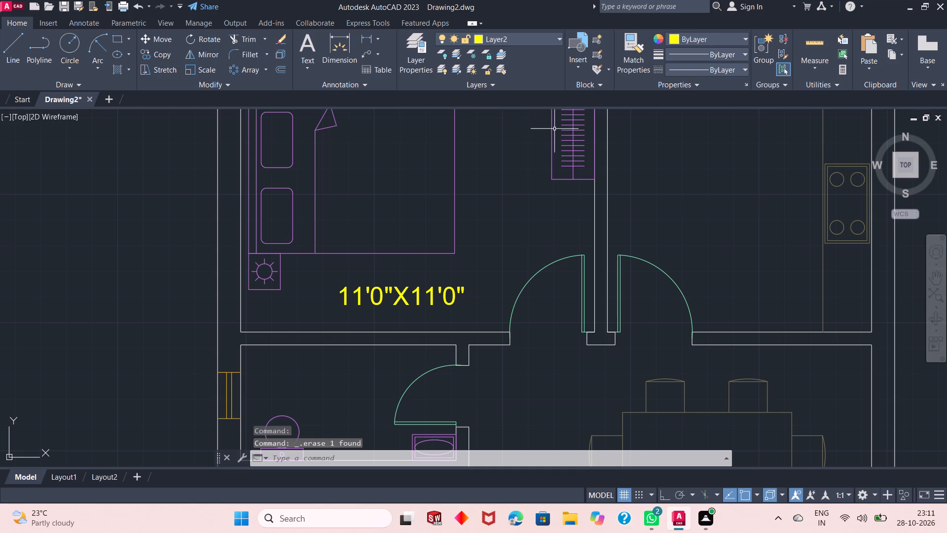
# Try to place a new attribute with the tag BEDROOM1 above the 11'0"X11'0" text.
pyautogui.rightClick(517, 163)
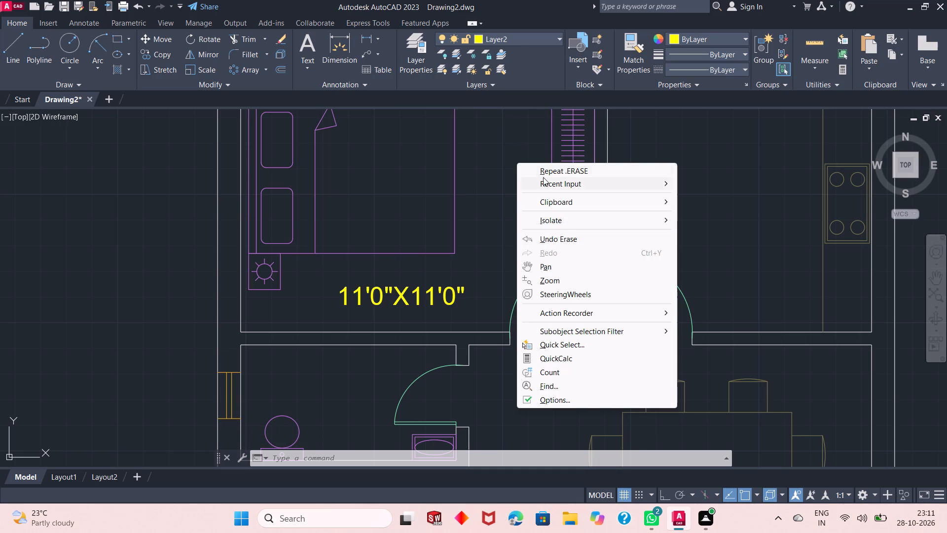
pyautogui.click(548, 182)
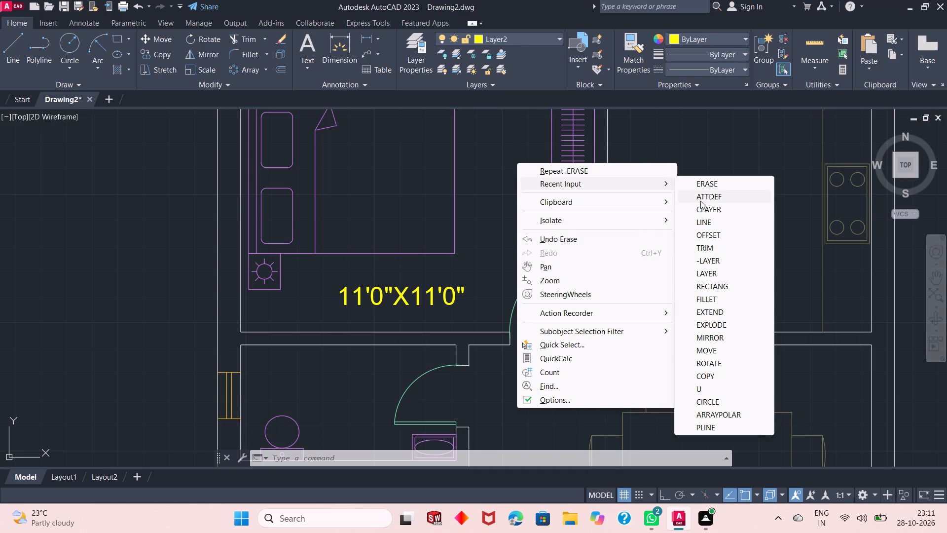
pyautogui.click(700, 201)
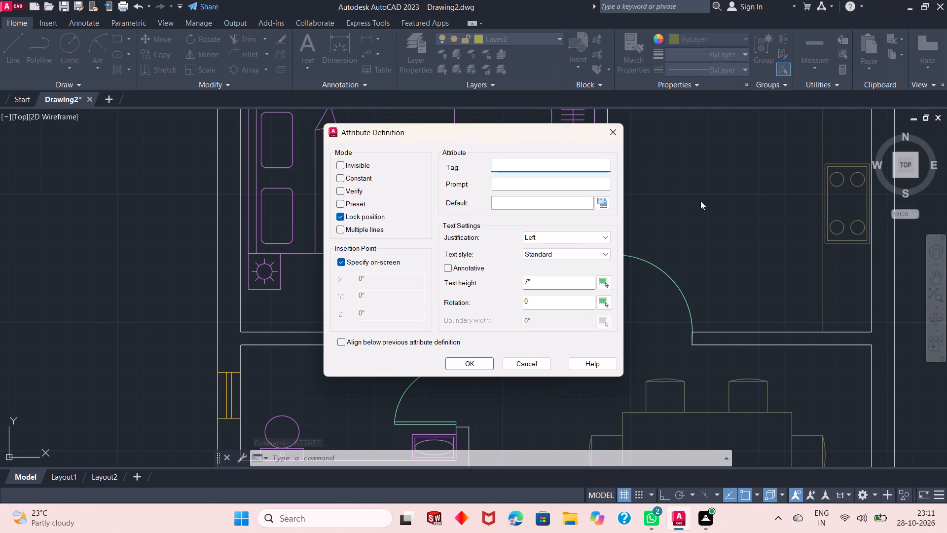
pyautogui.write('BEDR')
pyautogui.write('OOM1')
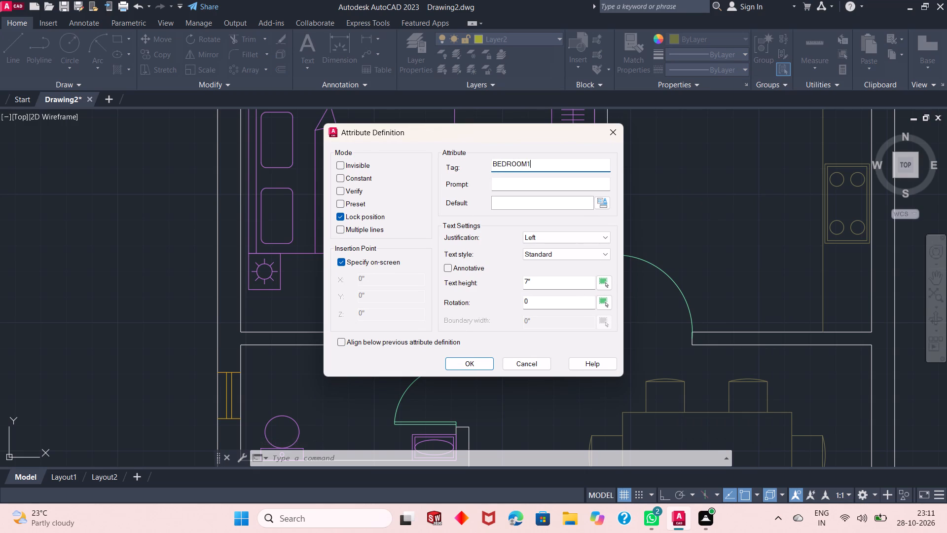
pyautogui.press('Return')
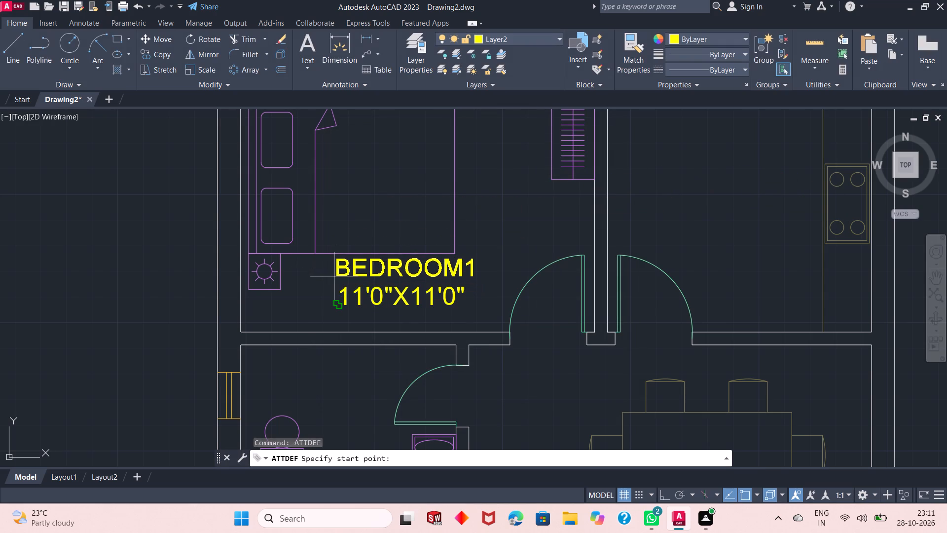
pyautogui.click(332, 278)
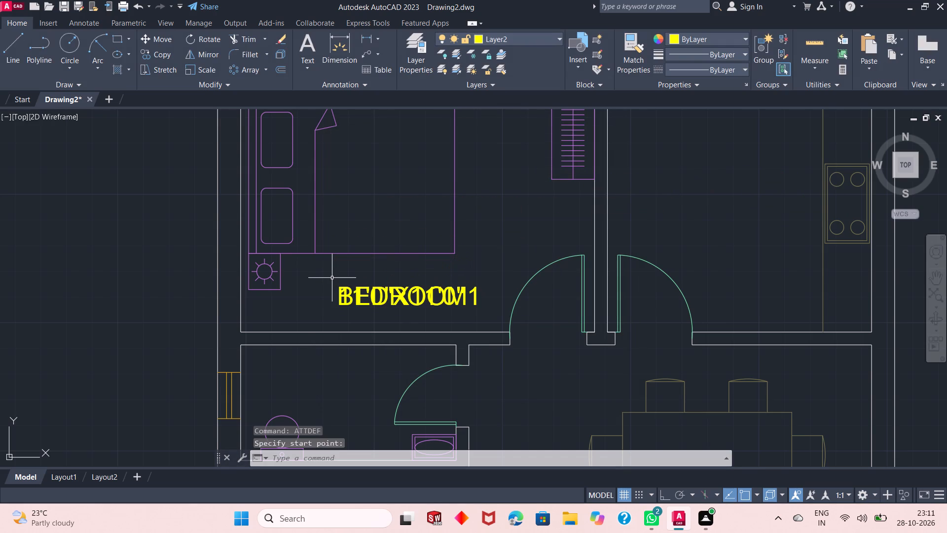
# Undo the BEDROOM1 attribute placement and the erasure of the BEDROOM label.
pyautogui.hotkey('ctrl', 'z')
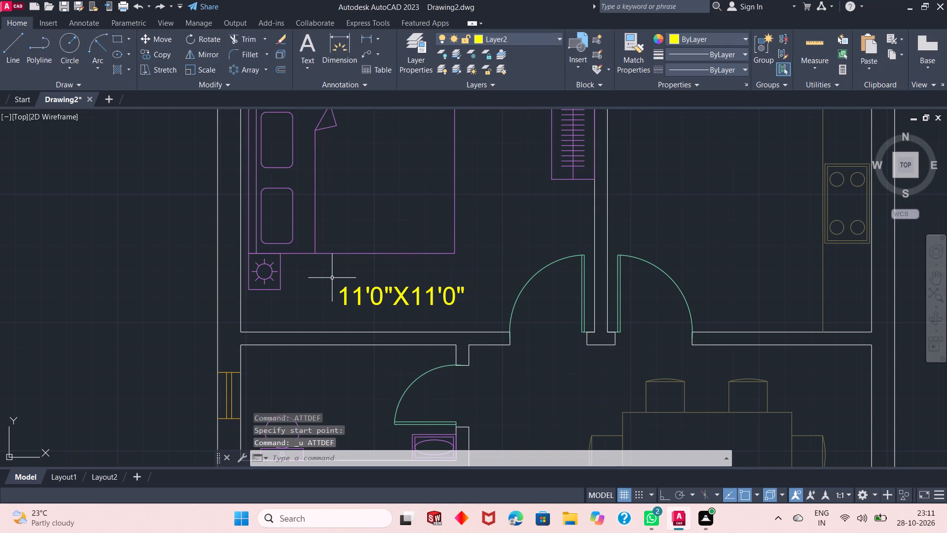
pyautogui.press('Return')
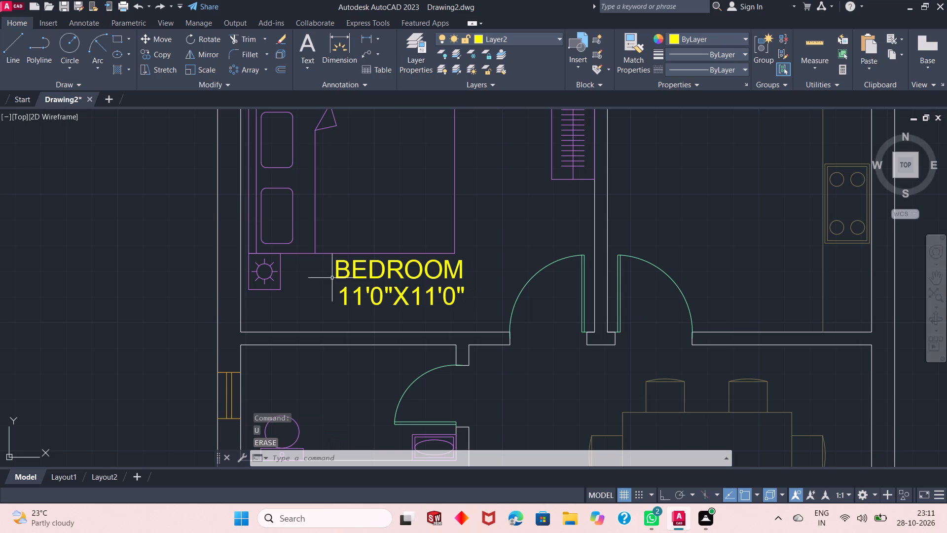
# Erase the BEDROOM label above the 11'0"X11'0" text.
pyautogui.click(402, 263)
pyautogui.press('Delete')
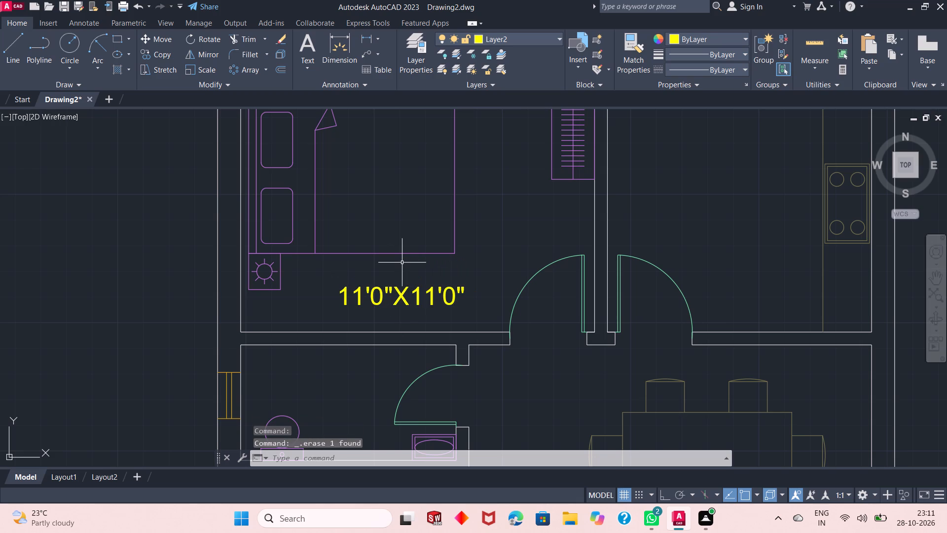
# Define an attribute with the tag BEDROOM1 and place it between the bed and the 11'0"X11'0" text.
pyautogui.click(593, 88)
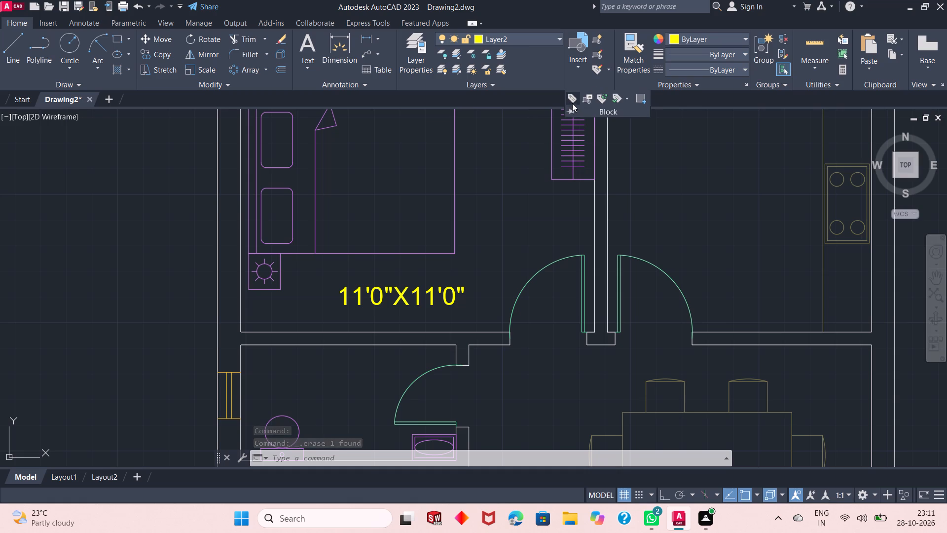
pyautogui.click(572, 100)
pyautogui.write('BEDR')
pyautogui.write('OO')
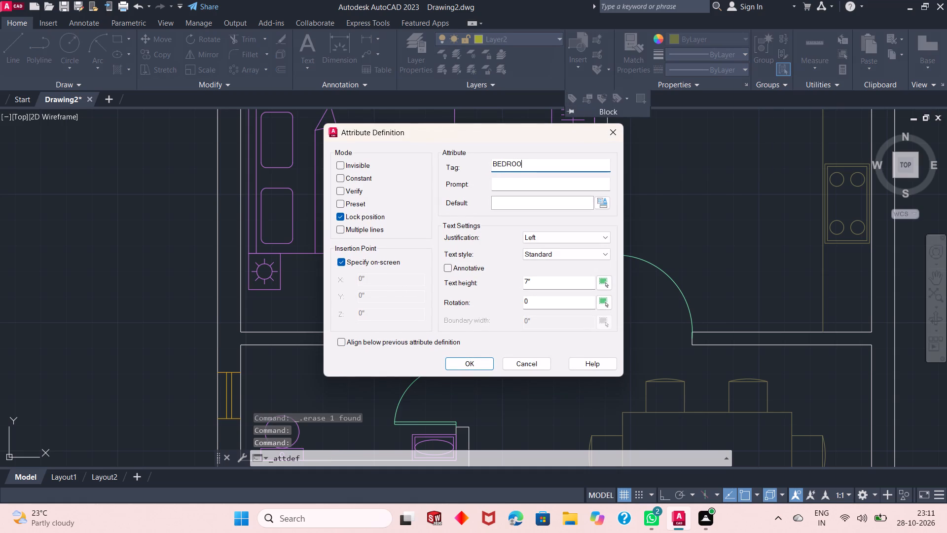
pyautogui.press('m')
pyautogui.press('1')
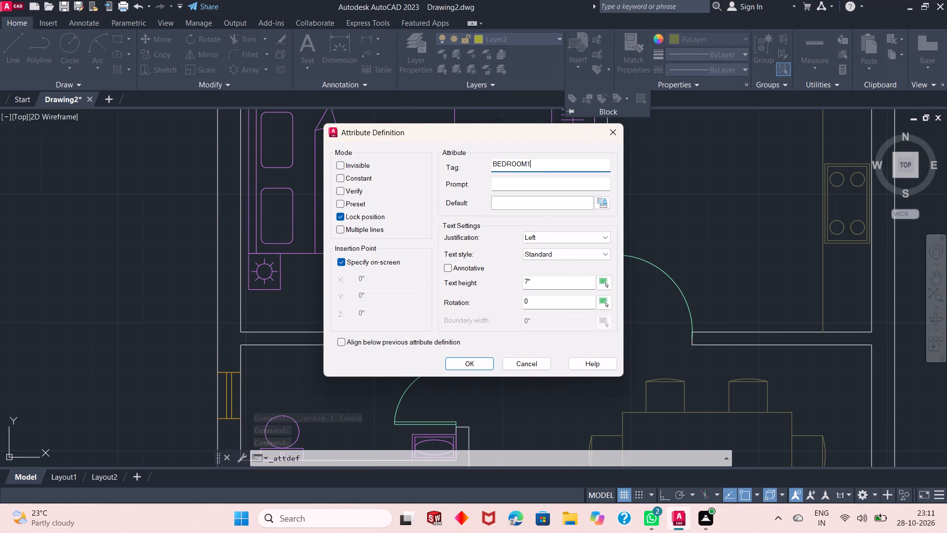
pyautogui.press('Return')
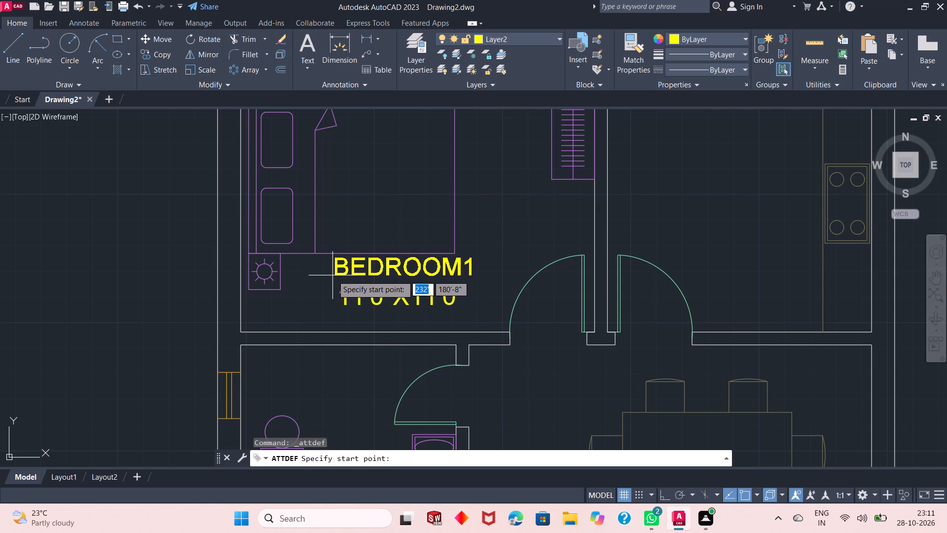
pyautogui.keyDown('ctrl'); pyautogui.scroll(1, 332, 275); pyautogui.keyUp('ctrl')
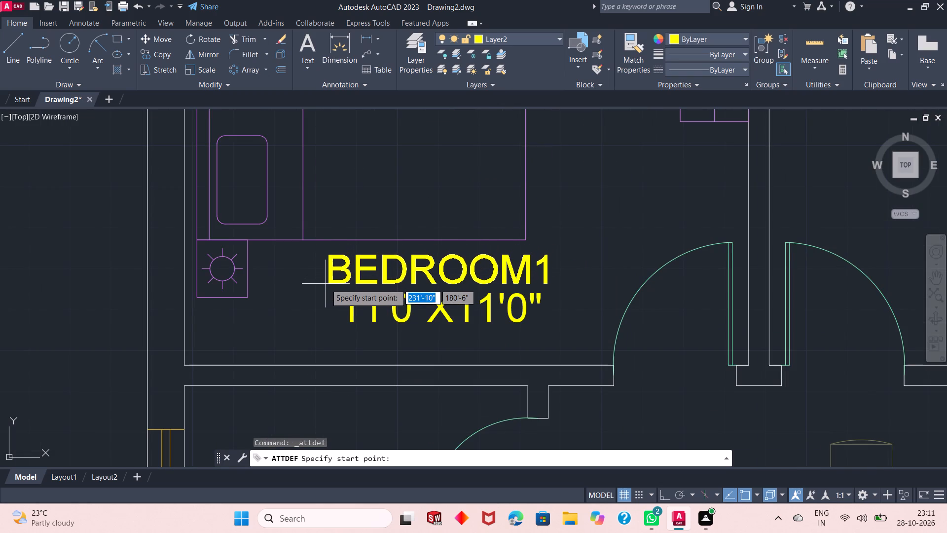
pyautogui.click(331, 279)
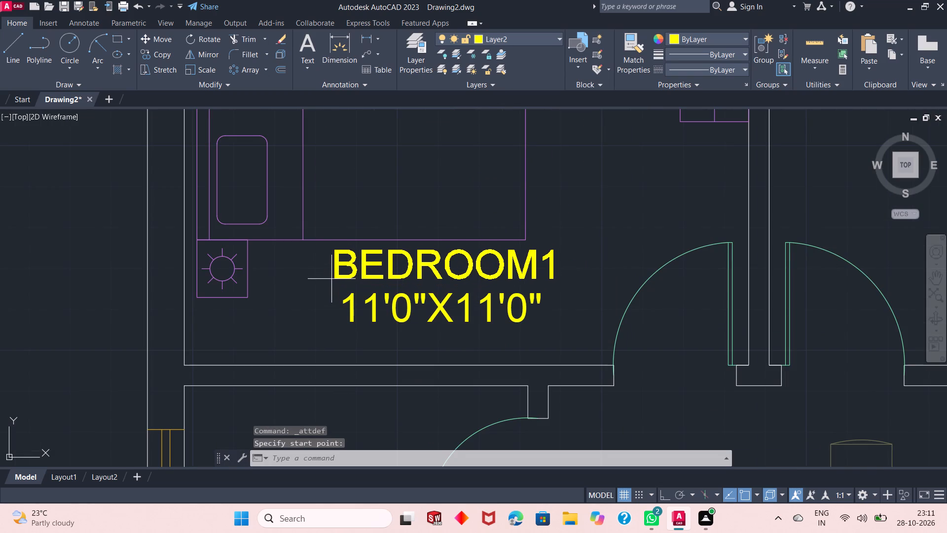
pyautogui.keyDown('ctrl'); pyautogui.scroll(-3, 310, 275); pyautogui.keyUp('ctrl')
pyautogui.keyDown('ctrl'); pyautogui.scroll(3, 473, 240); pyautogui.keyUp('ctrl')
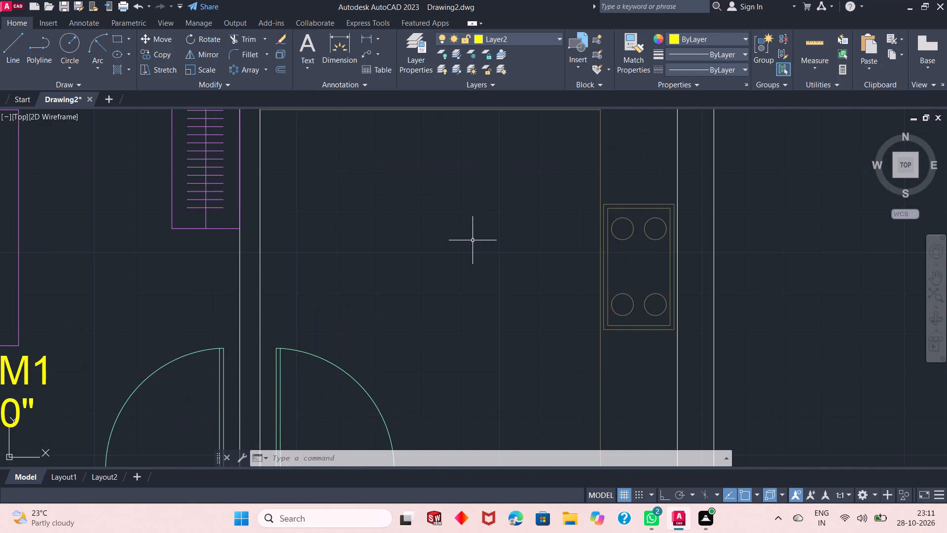
# Define an attribute with the tag KITCHEN and place it in the open floor area of the kitchen, beside the stove counter.
pyautogui.press('space')
pyautogui.write('KITC')
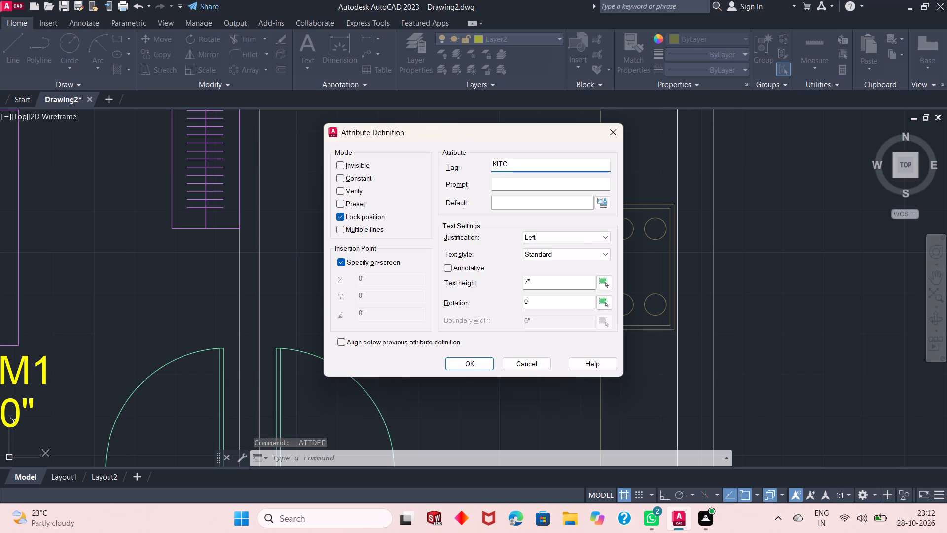
pyautogui.write('HEN')
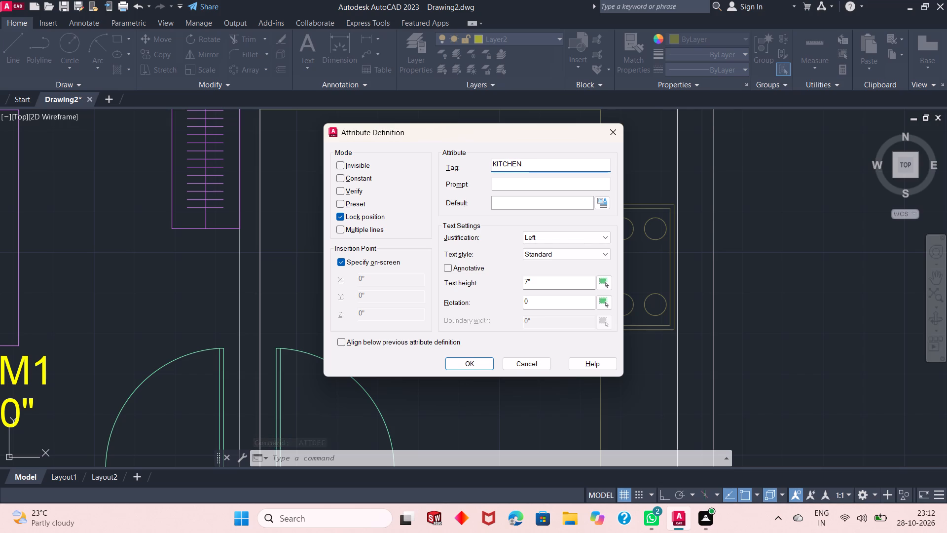
pyautogui.press('Return')
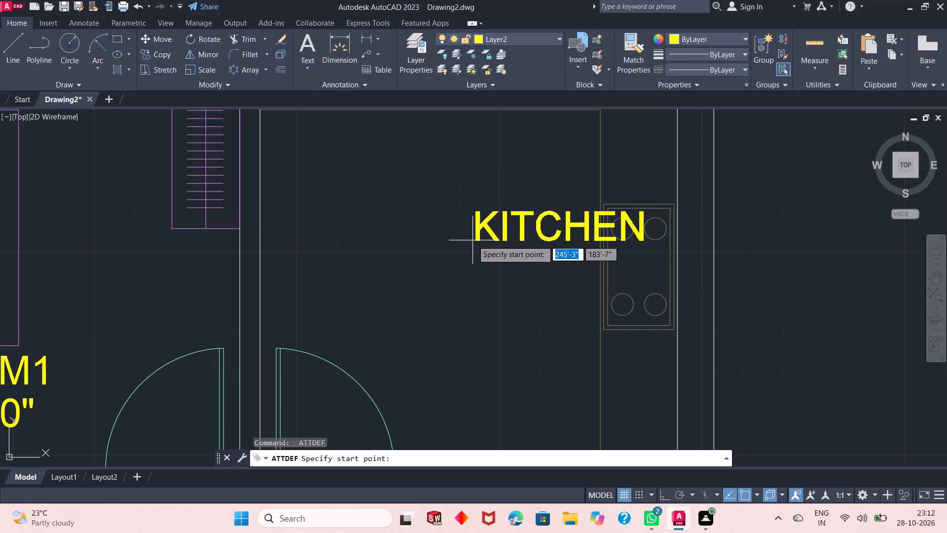
pyautogui.click(341, 189)
# Define an attribute with the tag 8'0"X9'0" and place it centred just below the KITCHEN label.
pyautogui.press('Return')
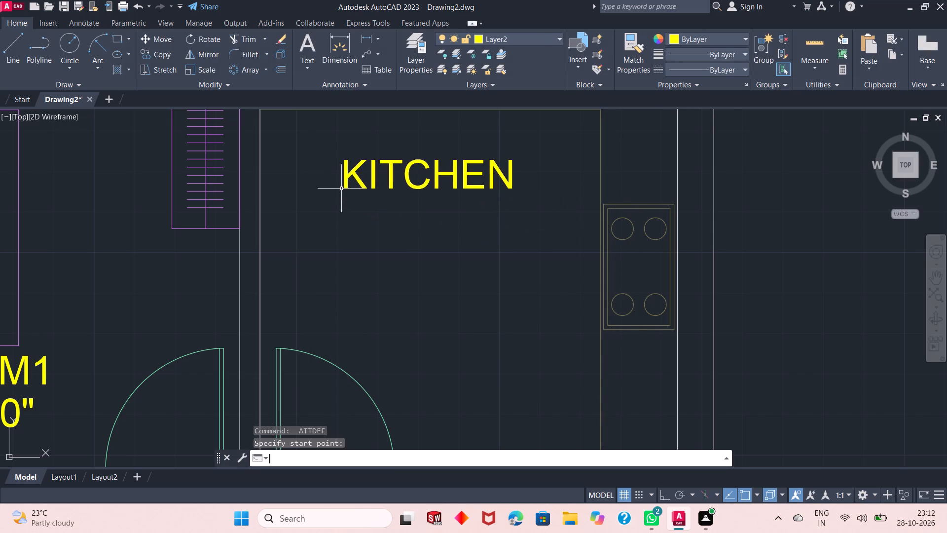
pyautogui.press('8')
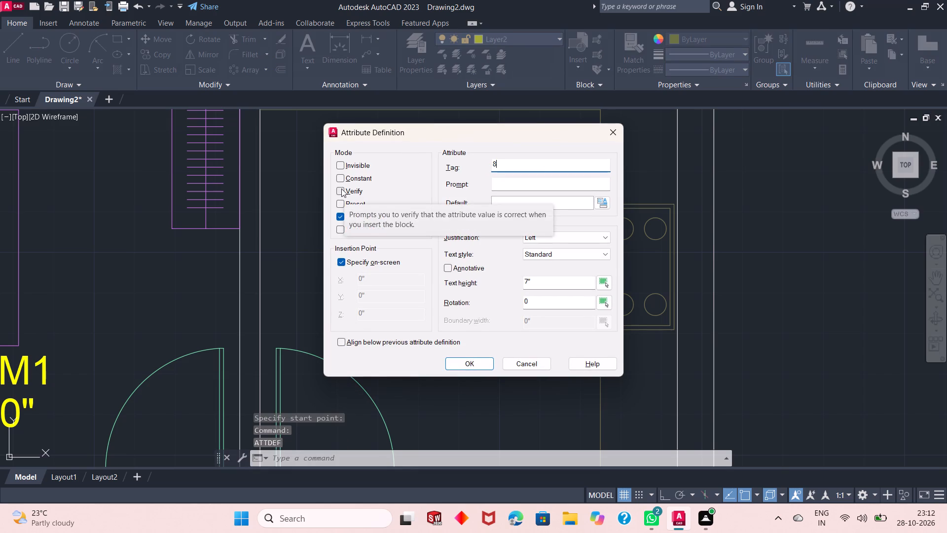
pyautogui.press("'")
pyautogui.press('0')
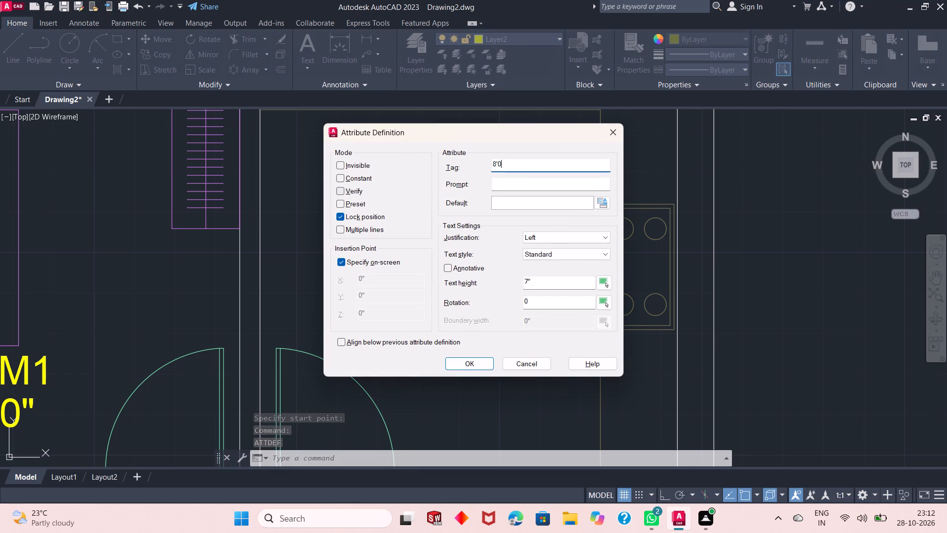
pyautogui.write('"X')
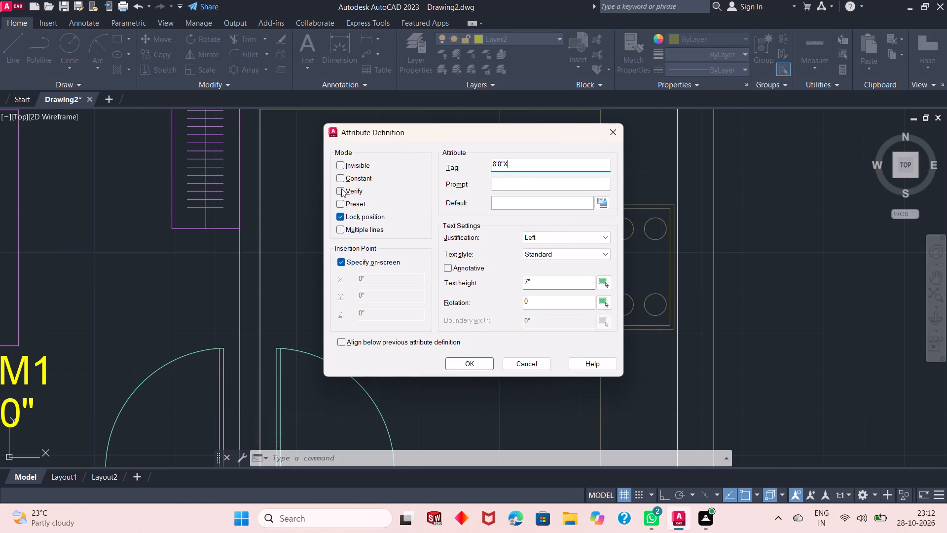
pyautogui.press('9')
pyautogui.write("'0")
pyautogui.hotkey('shift', '"')
pyautogui.press('Return')
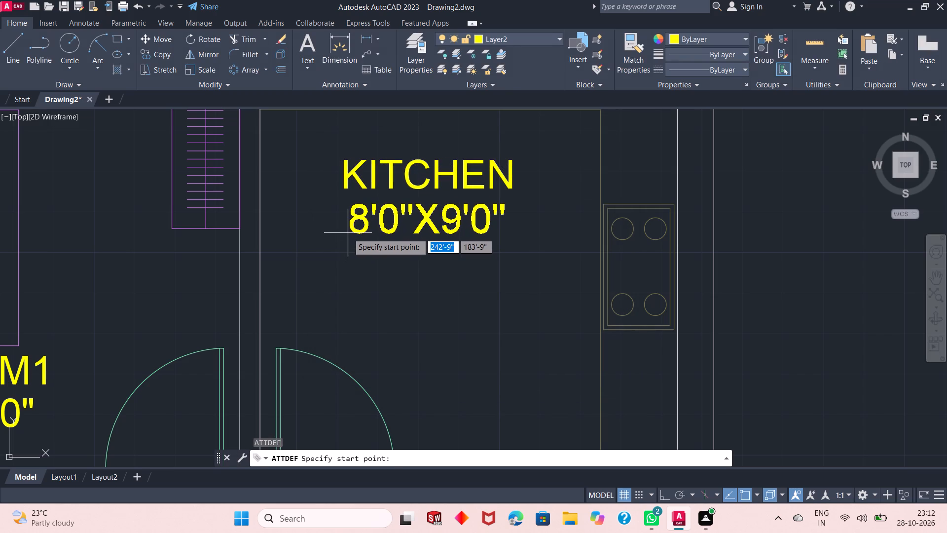
pyautogui.click(348, 233)
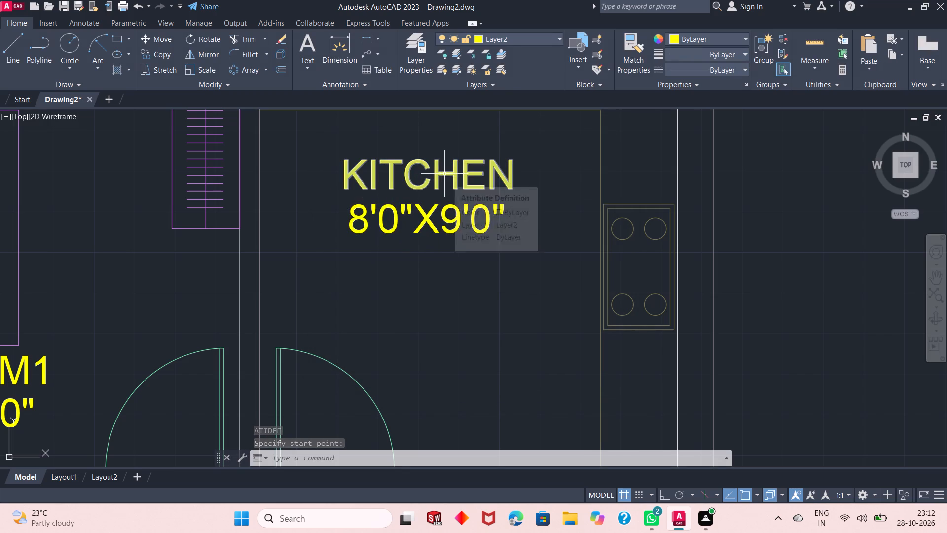
# Define an attribute with the tag TOILET and place it above the WC in the small room directly below BEDROOM1.
pyautogui.keyDown('ctrl'); pyautogui.scroll(-2, 445, 174); pyautogui.keyUp('ctrl')
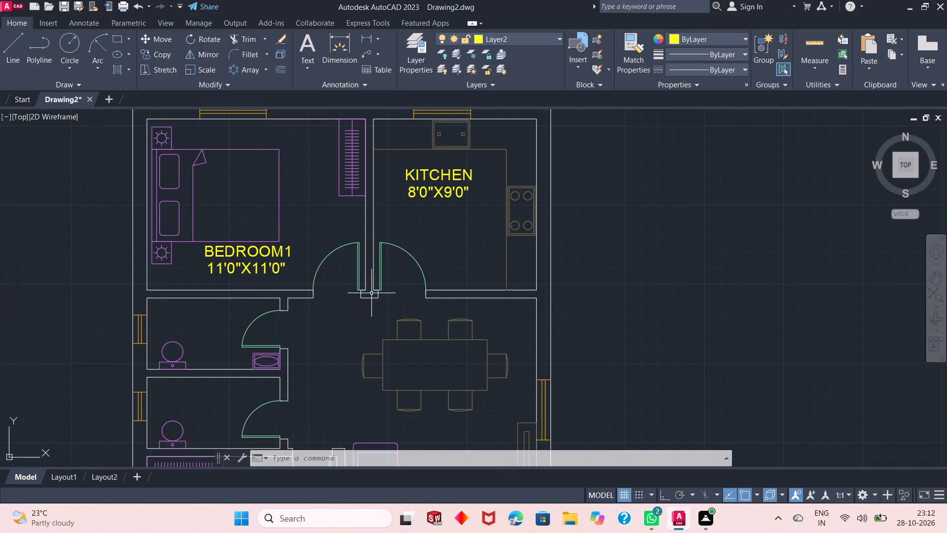
pyautogui.keyDown('ctrl'); pyautogui.scroll(2, 167, 334); pyautogui.keyUp('ctrl')
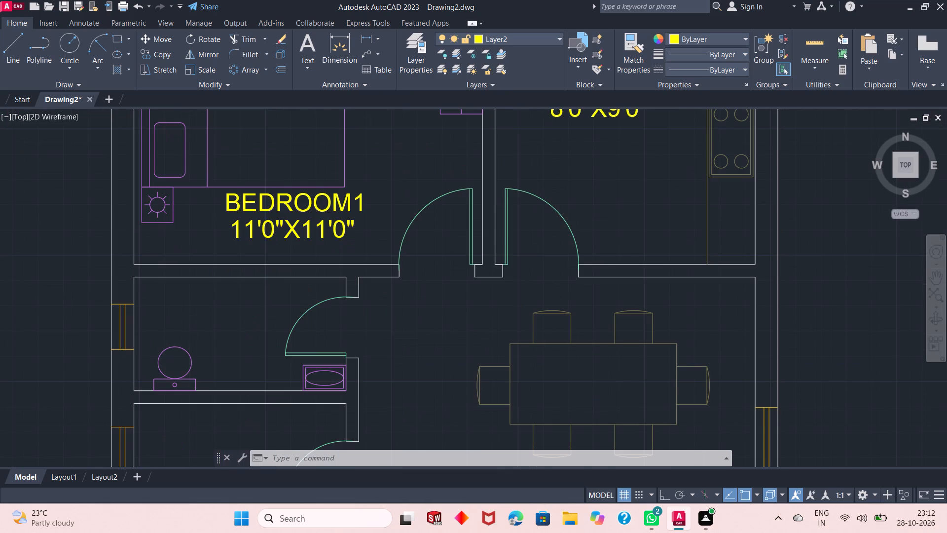
pyautogui.press('Return')
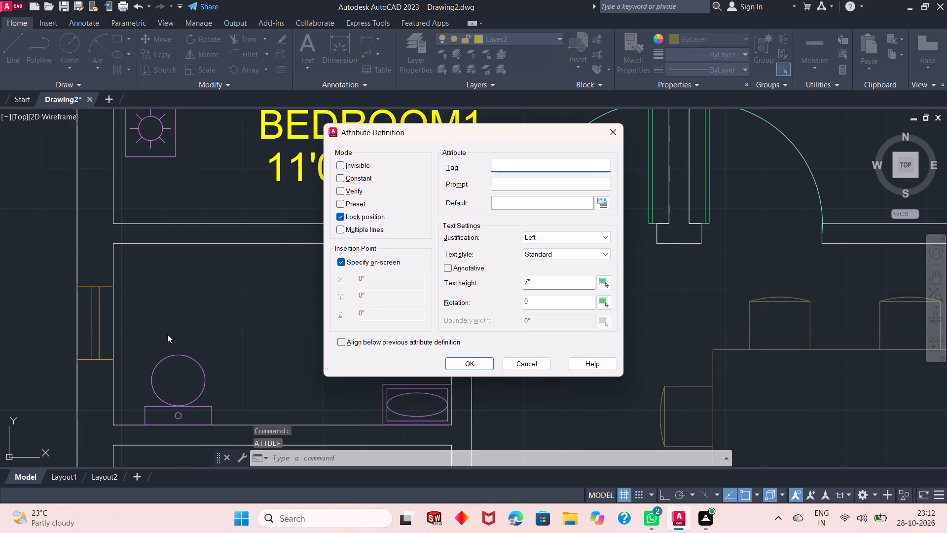
pyautogui.write('TOILET')
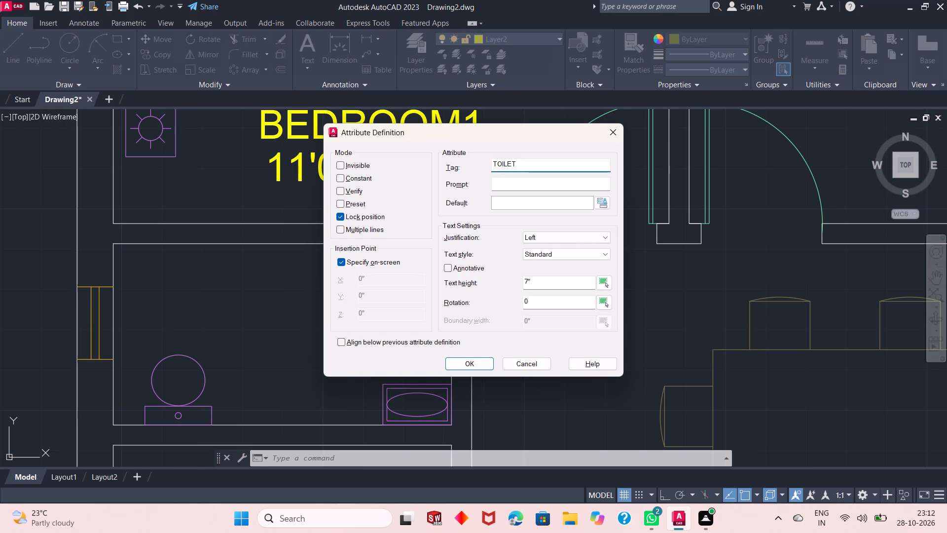
pyautogui.press('Return')
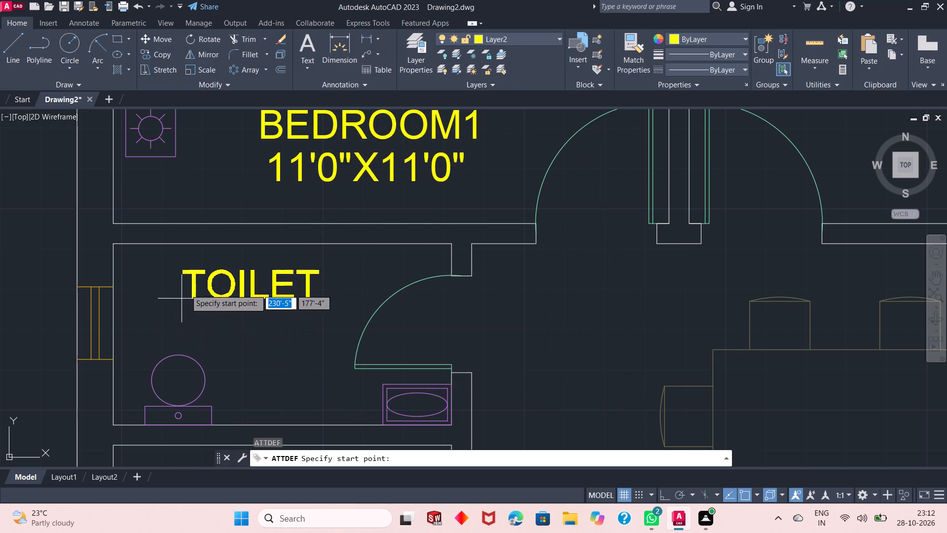
pyautogui.click(178, 286)
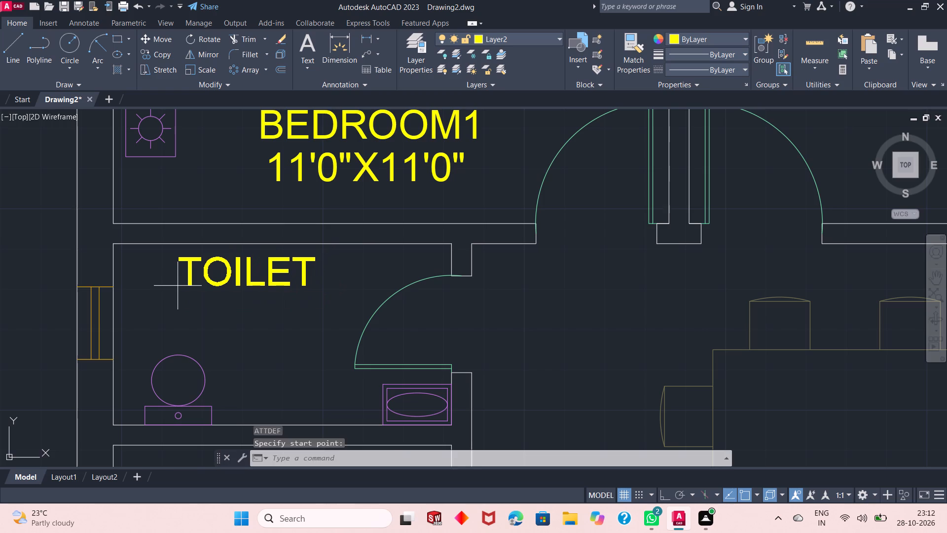
# Define an attribute with the tag 4'0"X7'0" and place it just below the TOILET label, above the WC.
pyautogui.press('space')
pyautogui.write('4\'0"')
pyautogui.press('x')
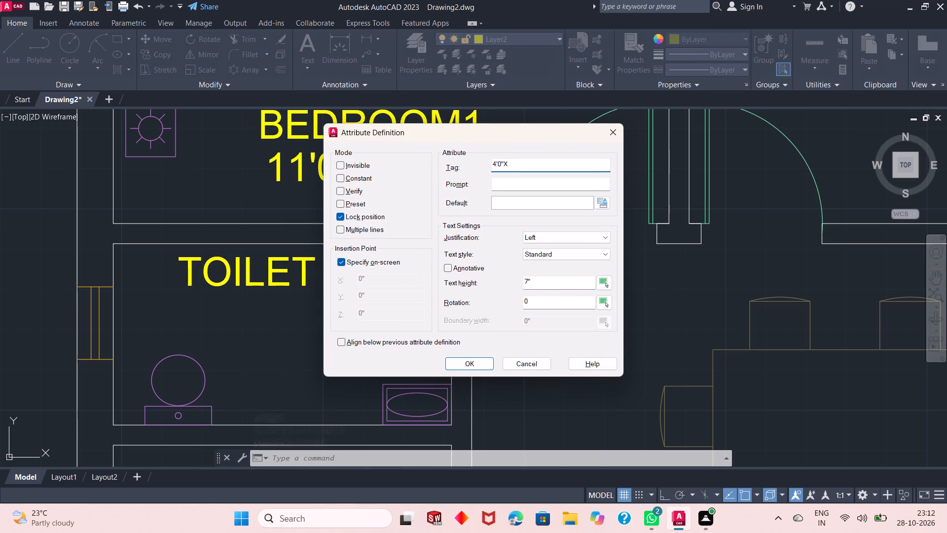
pyautogui.write("7'0")
pyautogui.hotkey('shift', '"')
pyautogui.press('Return')
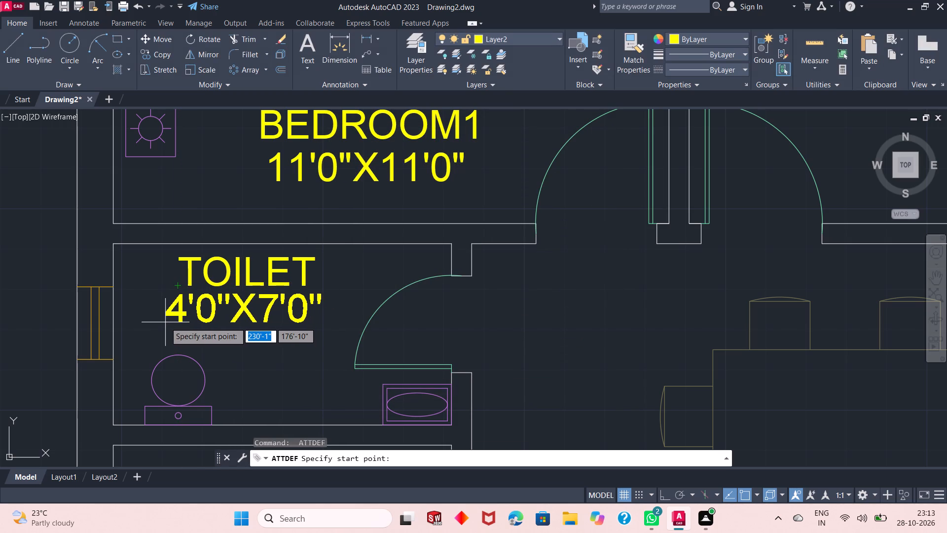
pyautogui.click(165, 322)
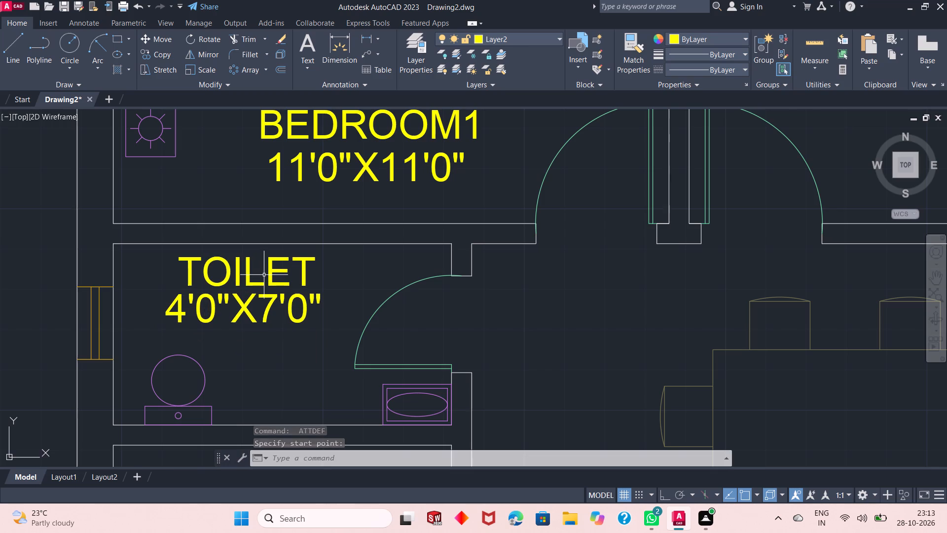
# Define an attribute with the tag ATT.TOILET and place it near the upper wall of the second toilet room.
pyautogui.keyDown('ctrl'); pyautogui.scroll(-3, 264, 275); pyautogui.keyUp('ctrl')
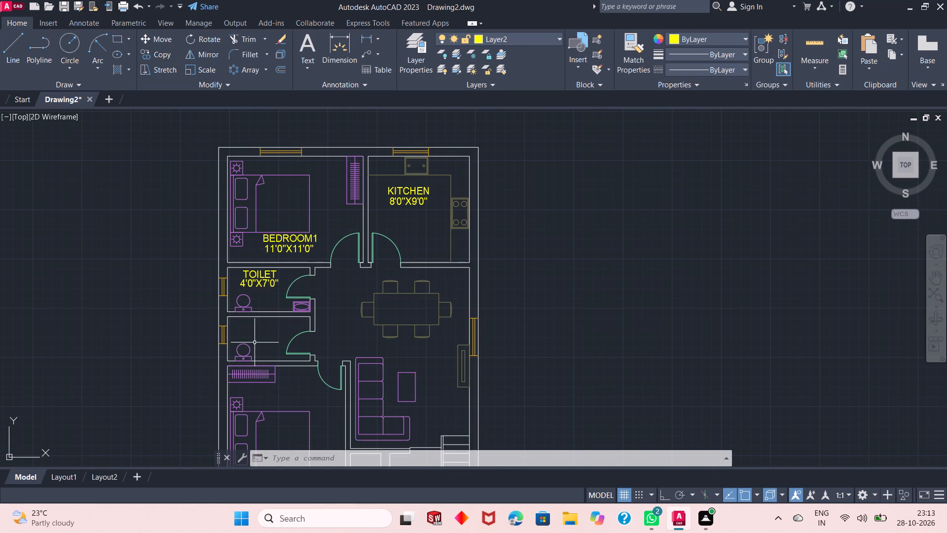
pyautogui.keyDown('ctrl'); pyautogui.scroll(3, 254, 343); pyautogui.keyUp('ctrl')
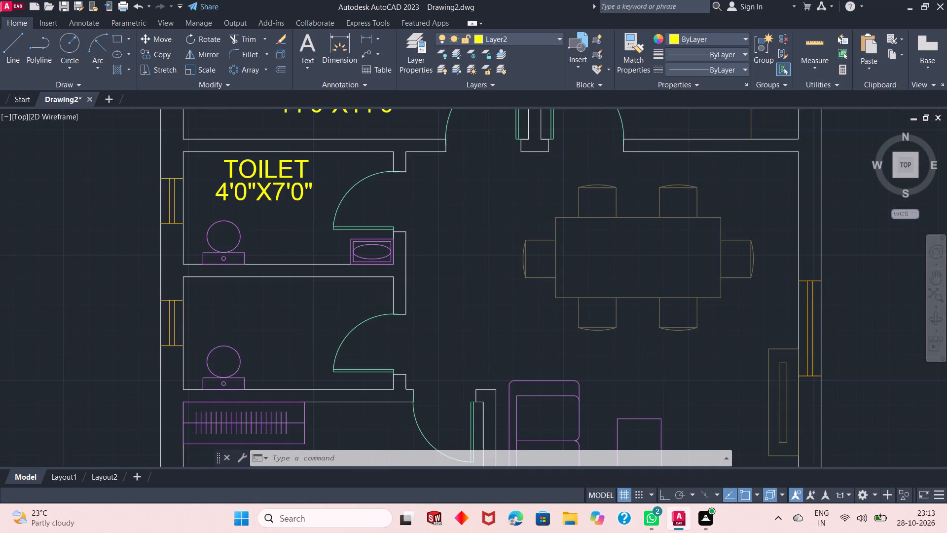
pyautogui.press('Return')
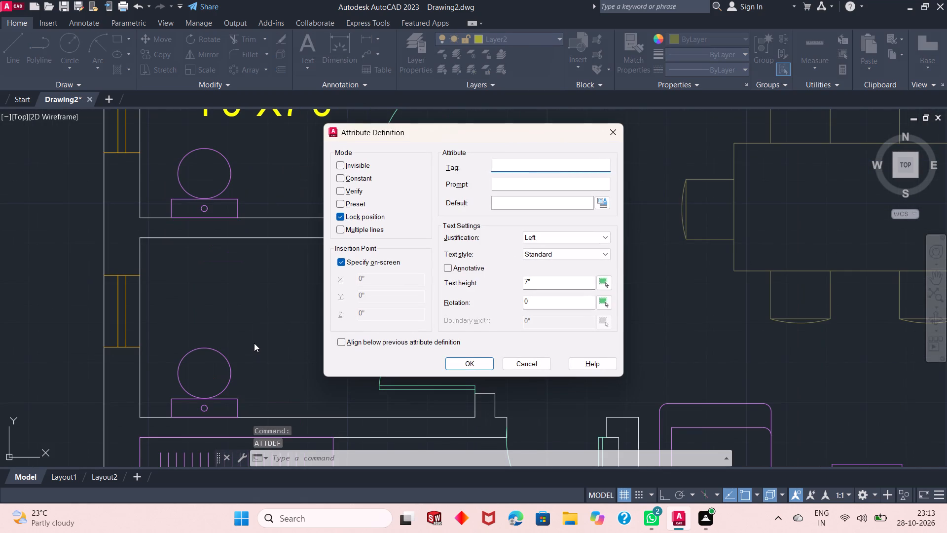
pyautogui.write('ATT.TOIL')
pyautogui.write('ET')
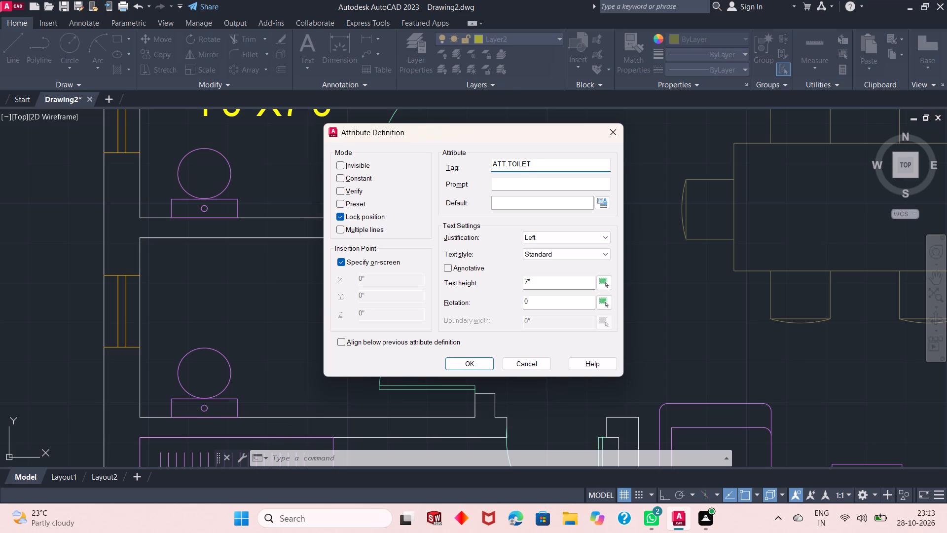
pyautogui.press('Return')
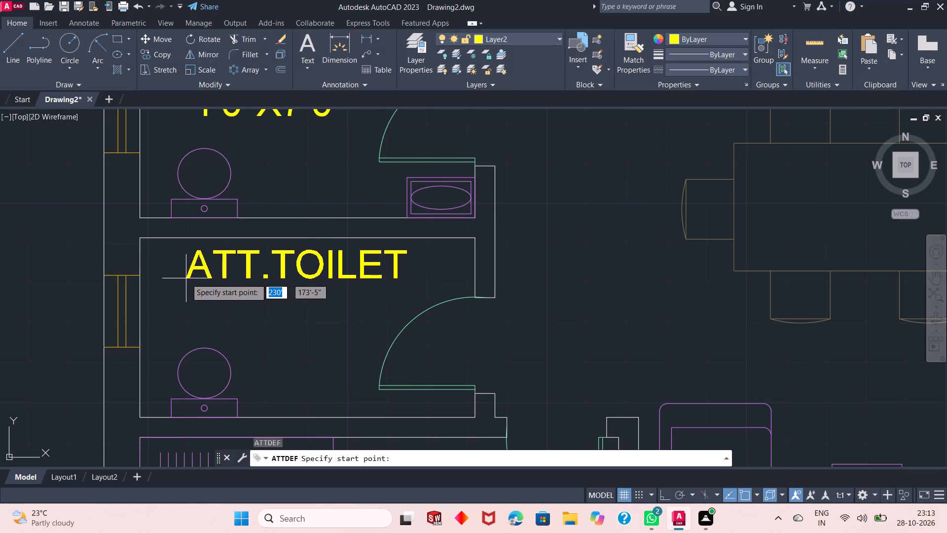
pyautogui.click(185, 278)
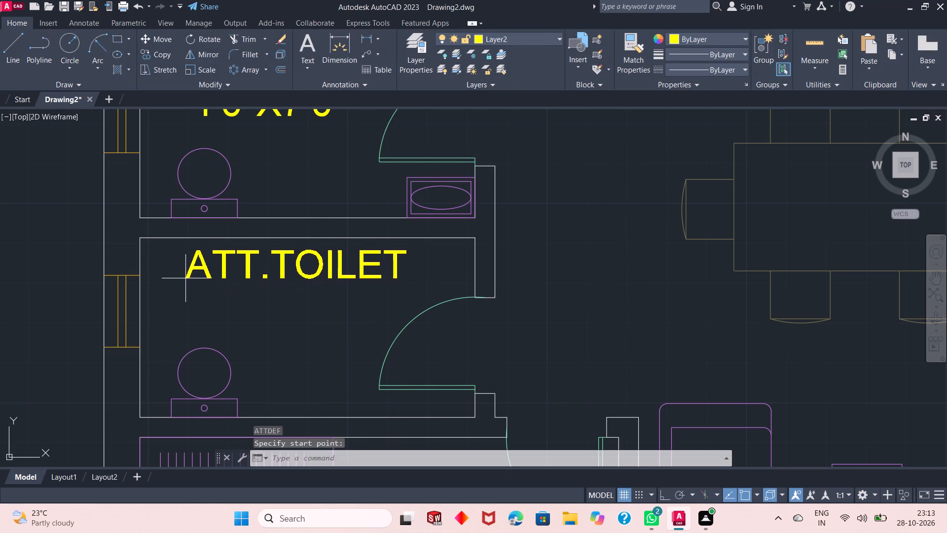
# Define an attribute with the tag 4'0"X7'0" and place it centred just below the ATT.TOILET label.
pyautogui.press('space')
pyautogui.write("4'0")
pyautogui.hotkey('shift', '"')
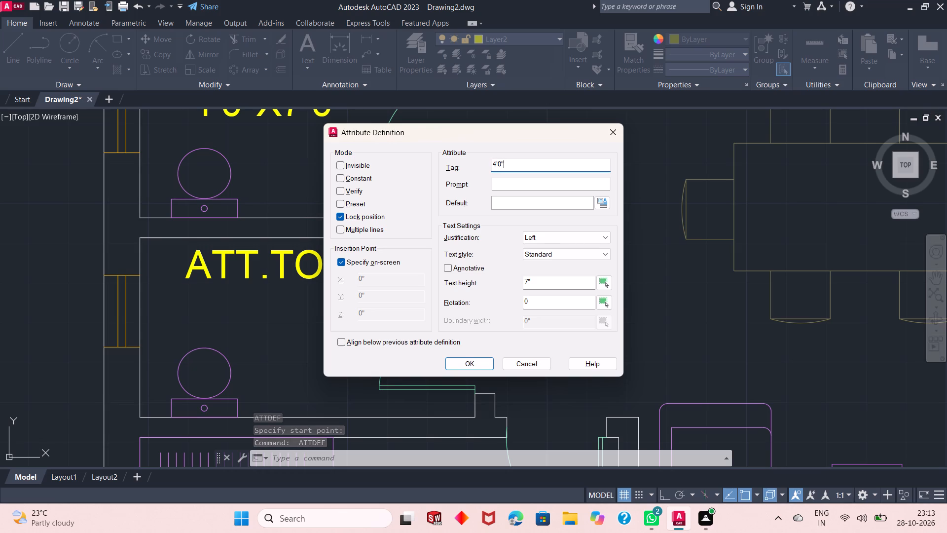
pyautogui.press('x')
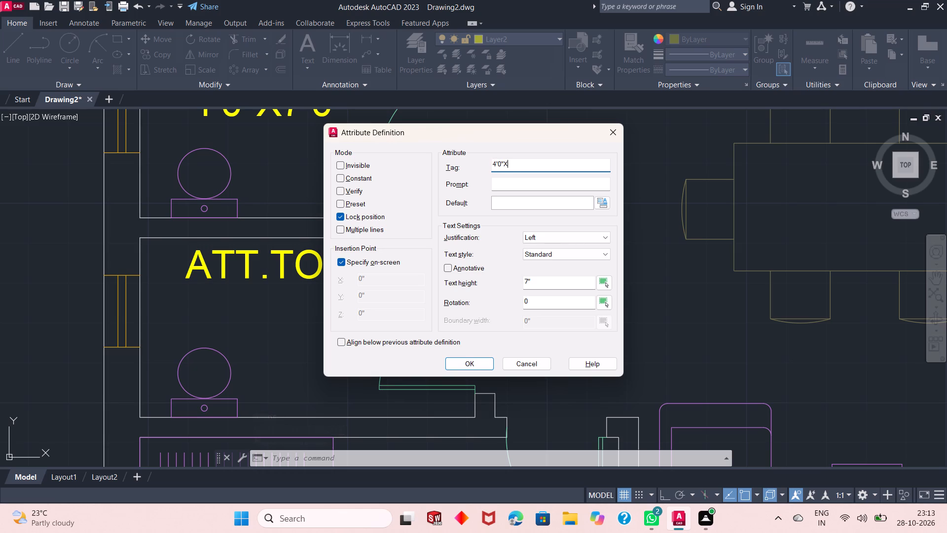
pyautogui.write('7\'0"')
pyautogui.press('Return')
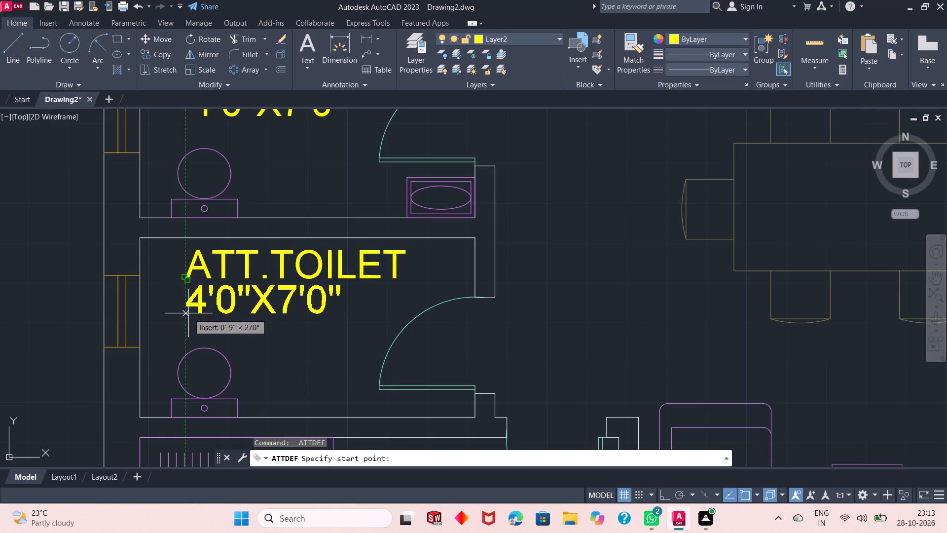
pyautogui.click(208, 315)
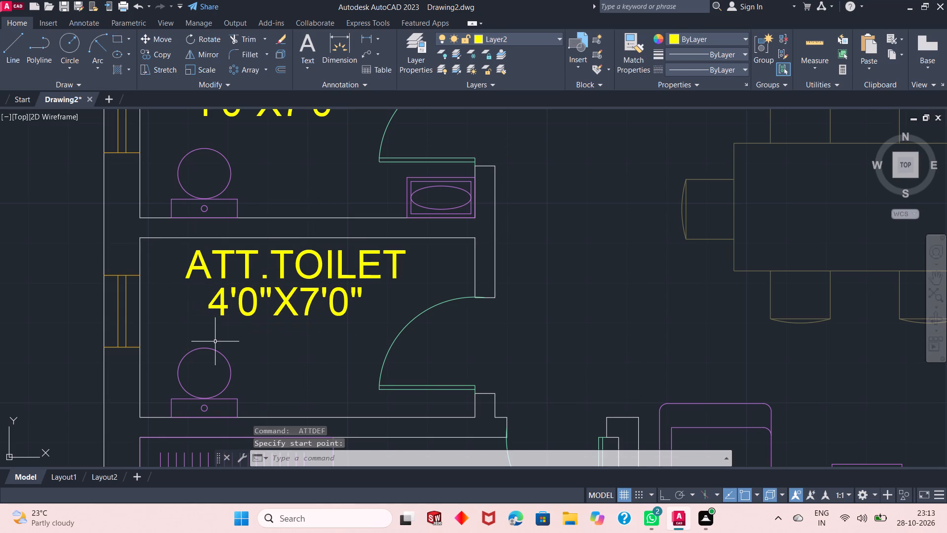
# Define an attribute with the tag LIVING/DINING and place it in the open living area, between the dining table and the L-shaped sofa.
pyautogui.press('Return')
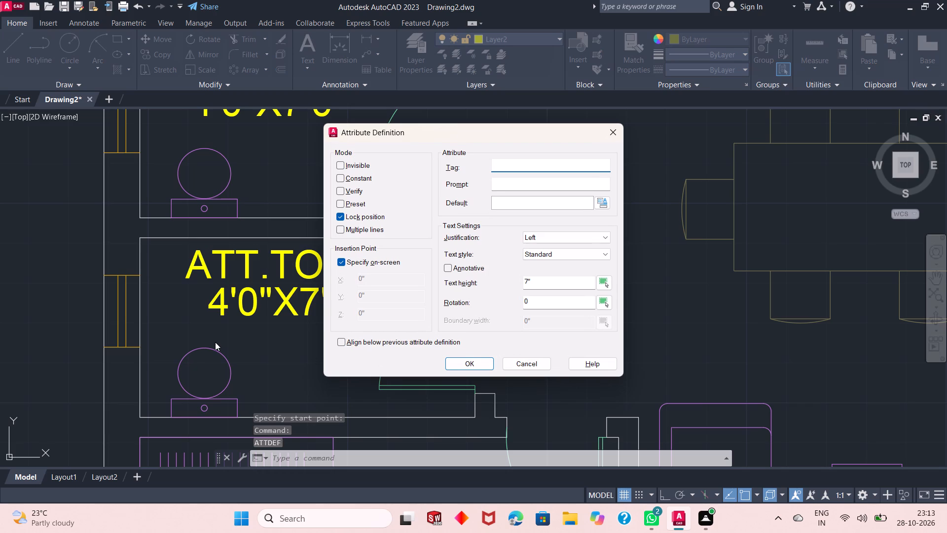
pyautogui.write('LIVINH')
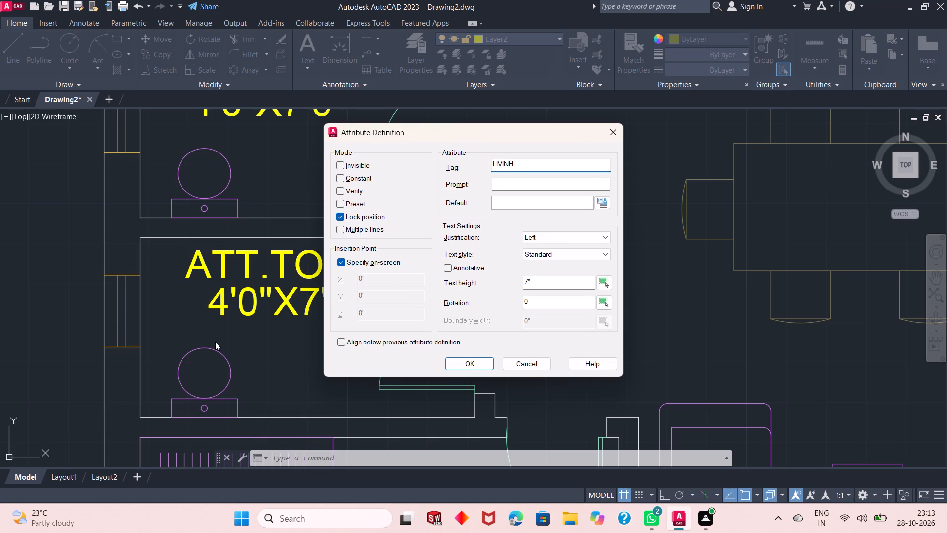
pyautogui.press('BackSpace')
pyautogui.press('g')
pyautogui.press('/')
pyautogui.write('DINING')
pyautogui.press('Return')
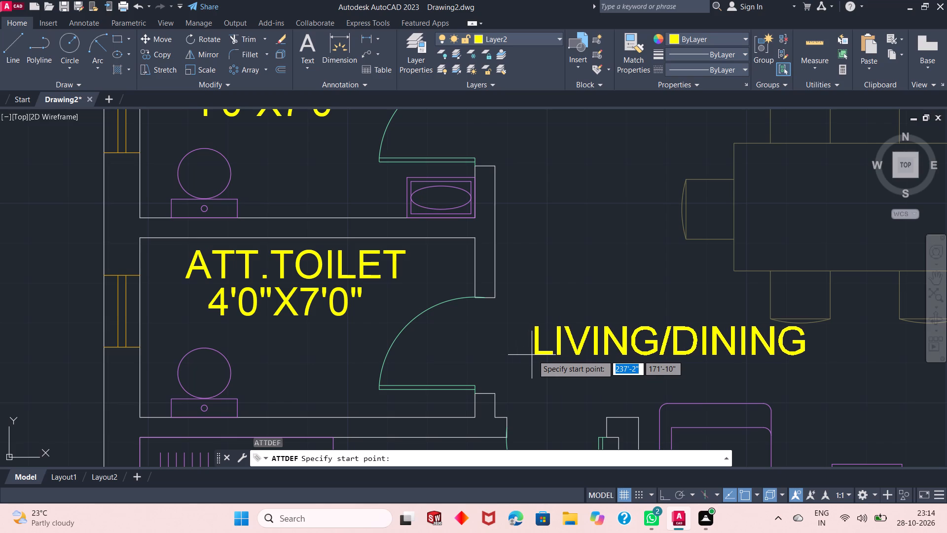
pyautogui.click(561, 342)
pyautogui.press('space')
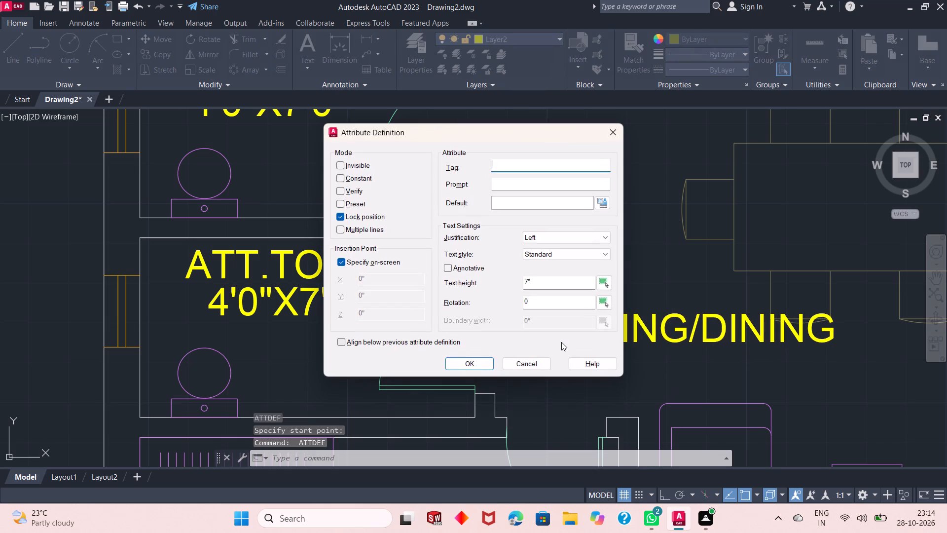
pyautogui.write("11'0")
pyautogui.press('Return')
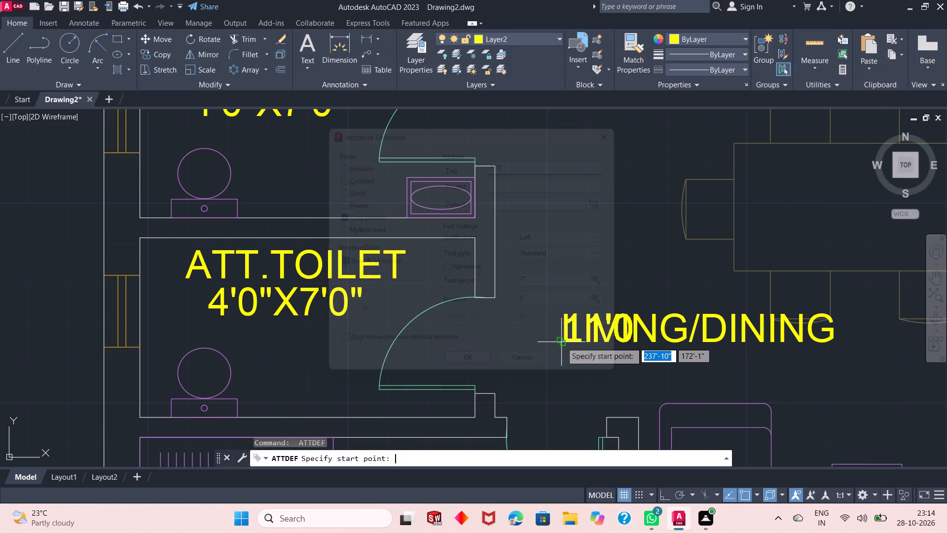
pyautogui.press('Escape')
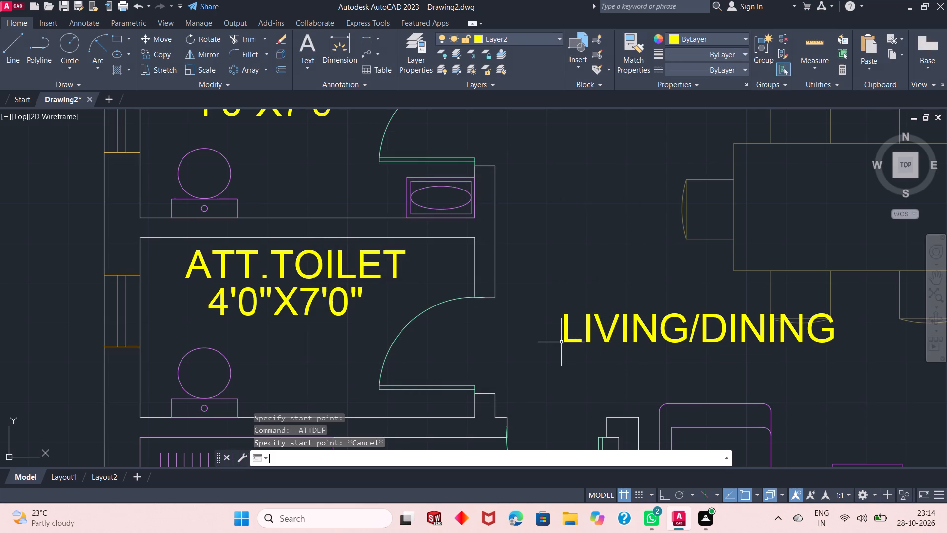
# Define an attribute with the tag 11'0"X13'0" and place it centred just below the LIVING/DINING label.
pyautogui.press('space')
pyautogui.write('11\'0"')
pyautogui.press('x')
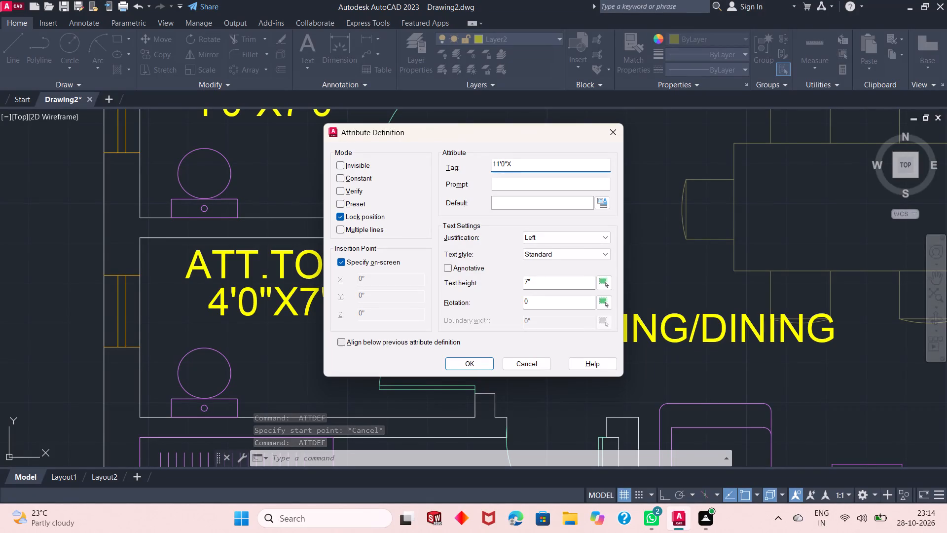
pyautogui.write('13')
pyautogui.write('\'0"')
pyautogui.press('Return')
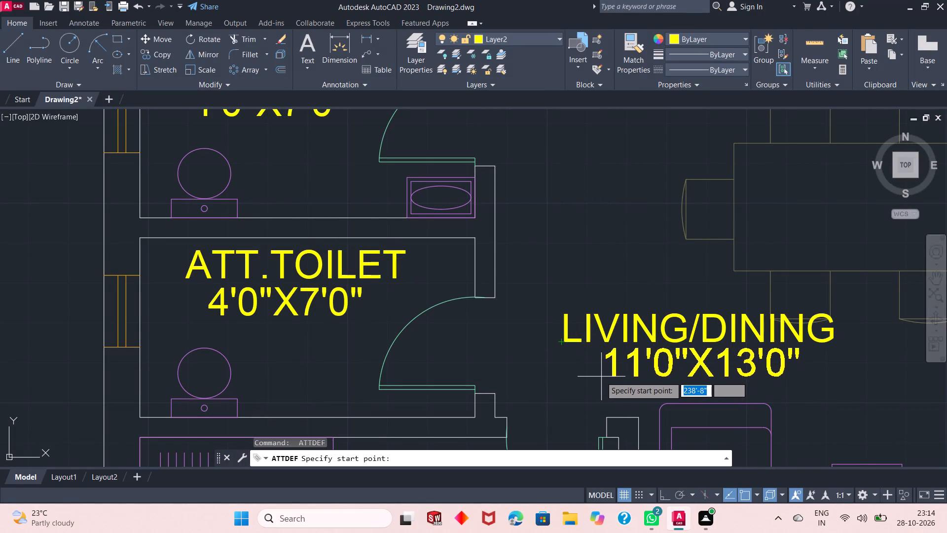
pyautogui.click(593, 381)
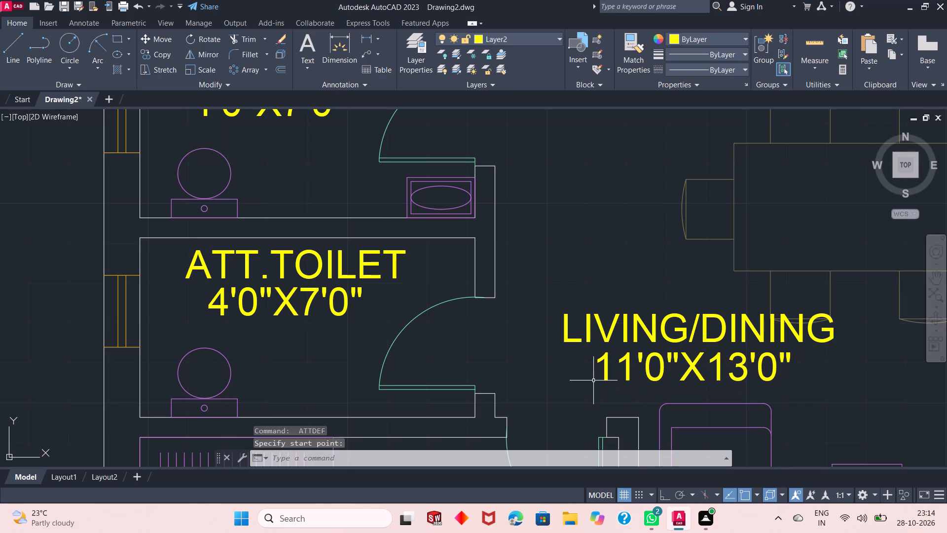
# Define an attribute with the tag BEDROOM2 and place it in the lower bedroom, between the wardrobe and the bed.
pyautogui.keyDown('ctrl'); pyautogui.scroll(-3, 339, 295); pyautogui.keyUp('ctrl')
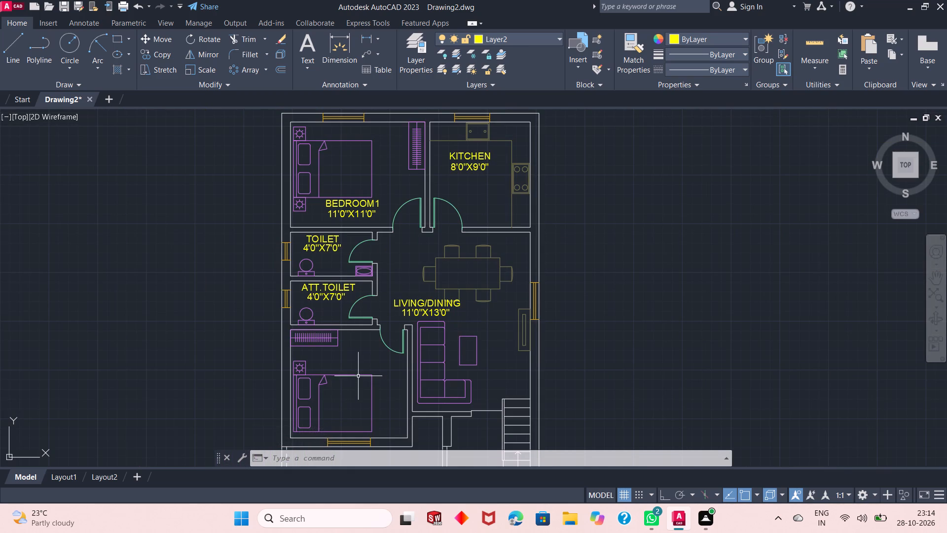
pyautogui.keyDown('ctrl'); pyautogui.scroll(3, 330, 376); pyautogui.keyUp('ctrl')
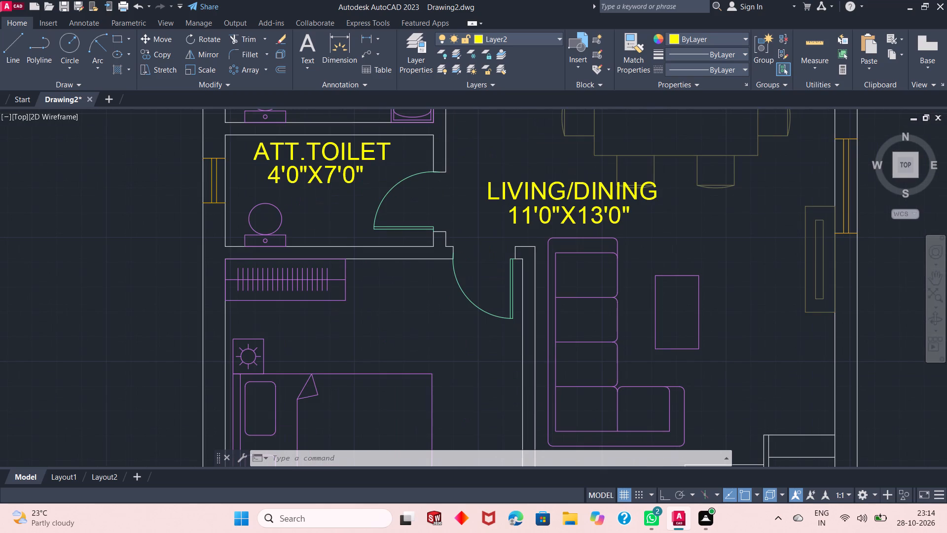
pyautogui.press('Return')
pyautogui.write('BR')
pyautogui.press('BackSpace')
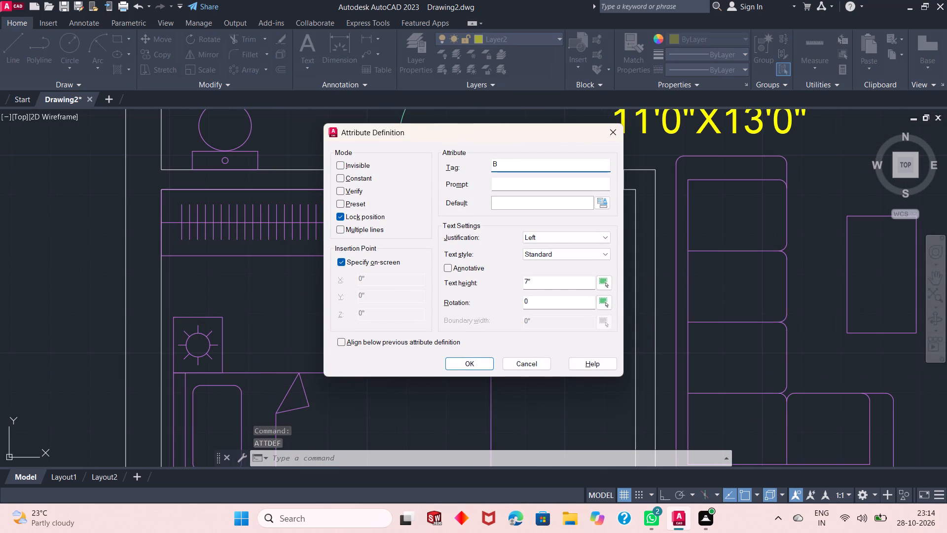
pyautogui.write('EDROOM')
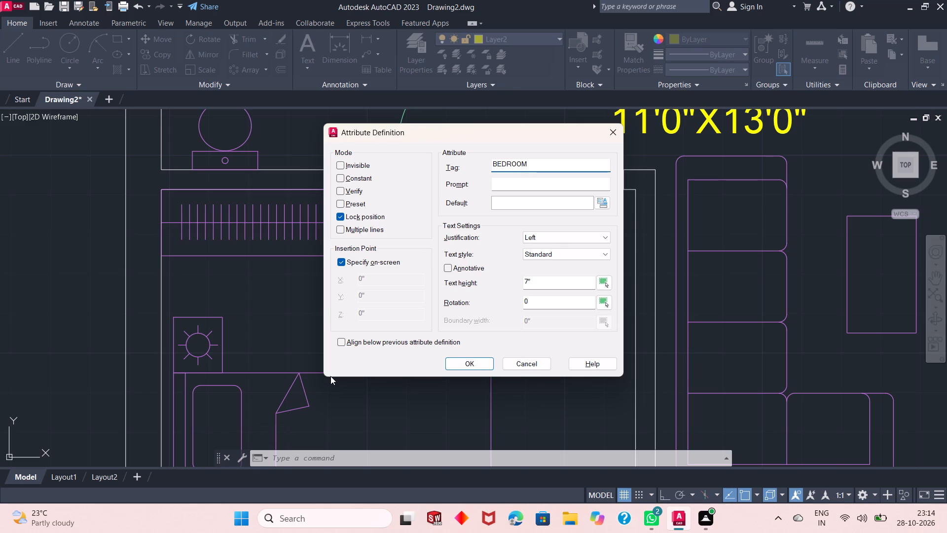
pyautogui.press('2')
pyautogui.press('Return')
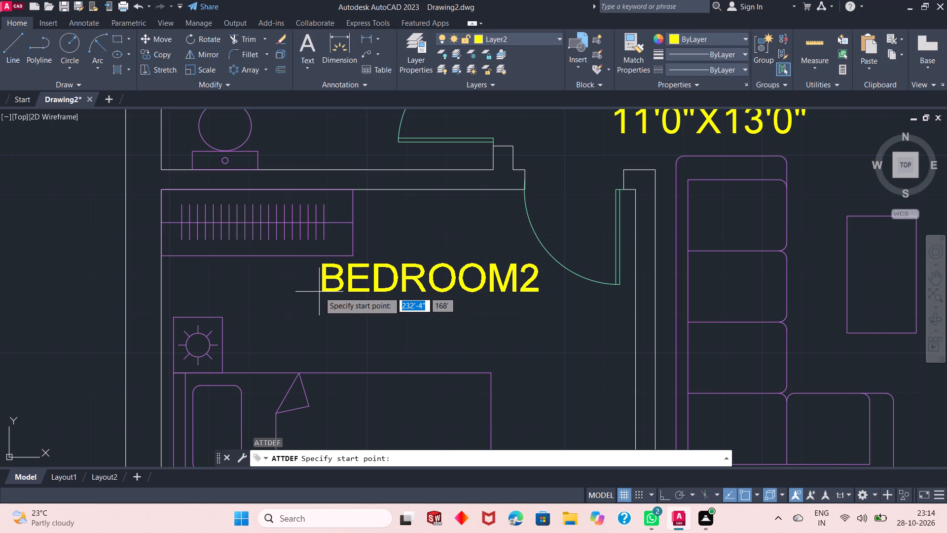
pyautogui.click(319, 292)
# Define an attribute with the tag 10'0"X10'0" and place it centred just below the BEDROOM2 label.
pyautogui.press('Return')
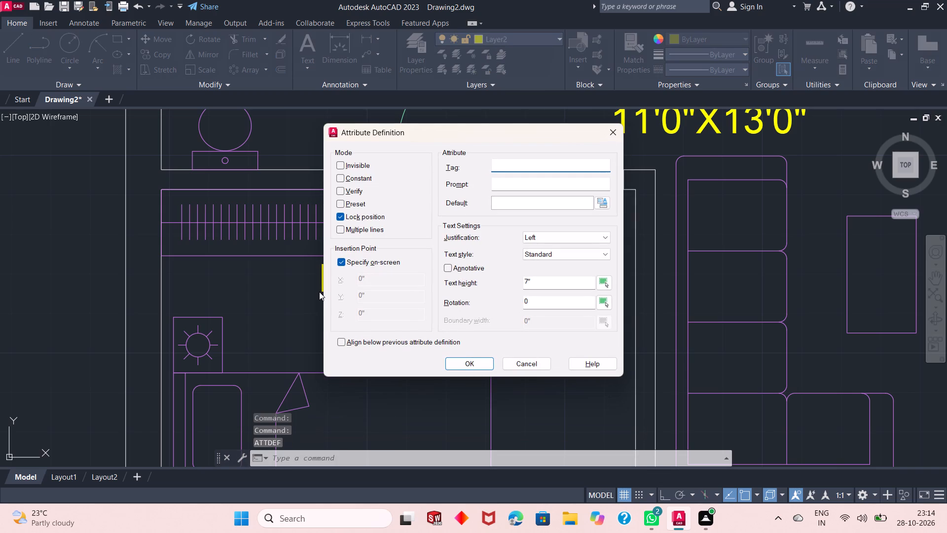
pyautogui.write("10'0")
pyautogui.hotkey('shift', '"')
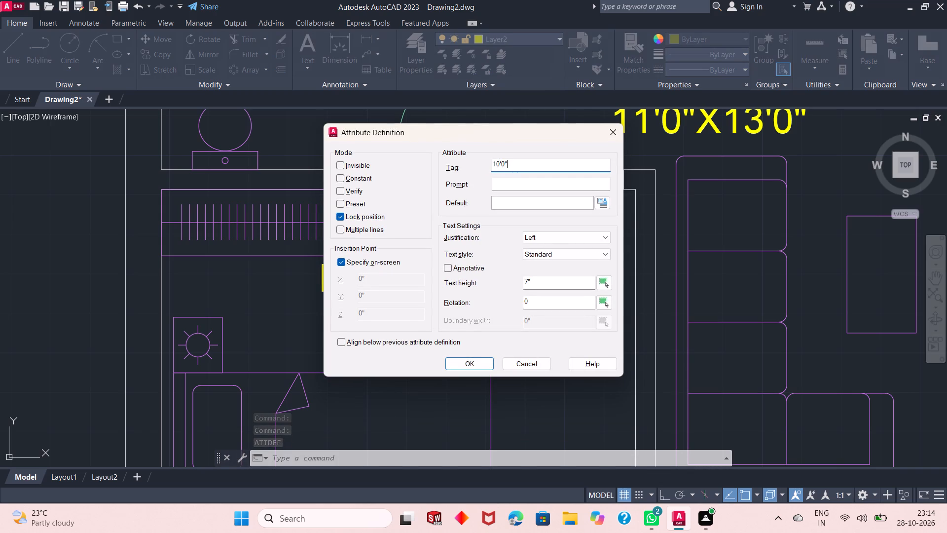
pyautogui.press('x')
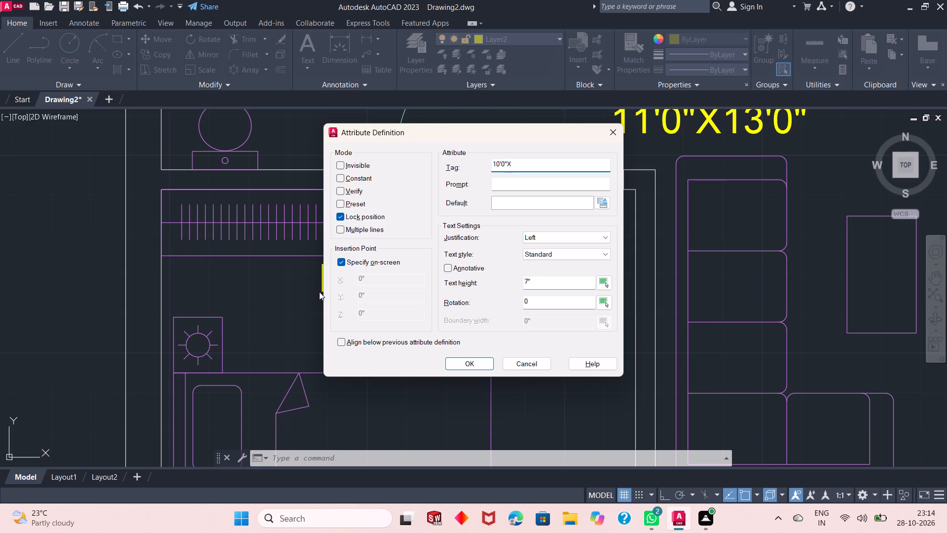
pyautogui.write("10'0")
pyautogui.hotkey('shift', '"')
pyautogui.press('Return')
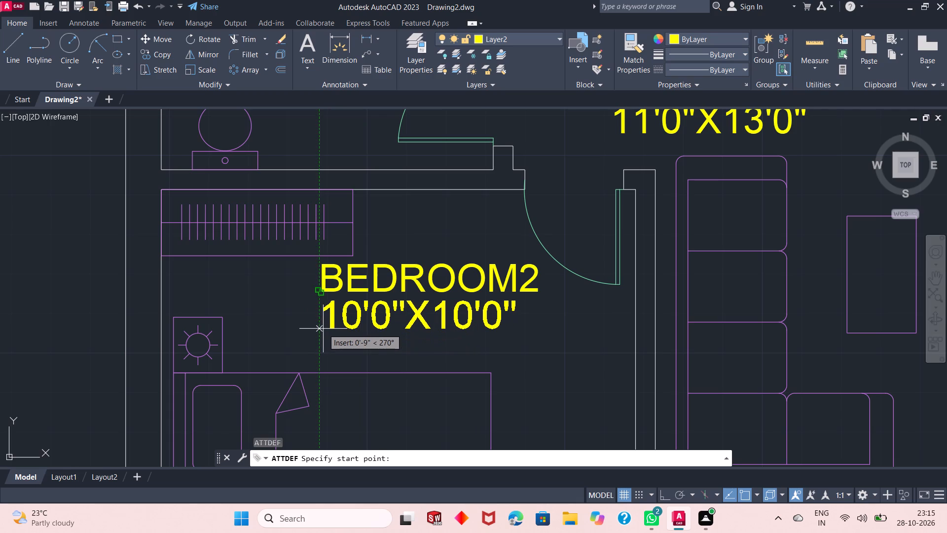
pyautogui.keyDown('ctrl'); pyautogui.scroll(1, 323, 329); pyautogui.keyUp('ctrl')
pyautogui.click(324, 329)
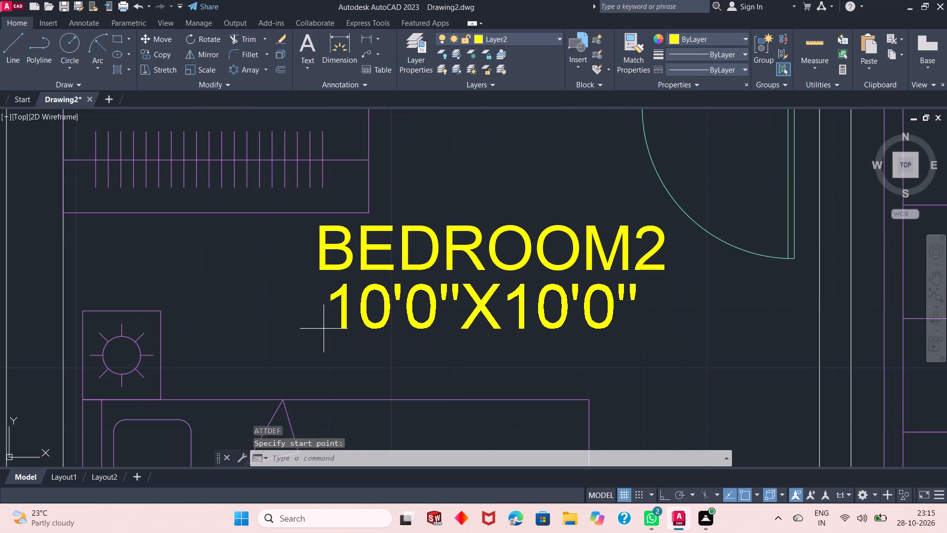
# Define an attribute with the tag STAIRCASE and place it in the stair room, between the inner wall and the upper flight of steps.
pyautogui.keyDown('ctrl'); pyautogui.scroll(-4, 324, 329); pyautogui.keyUp('ctrl')
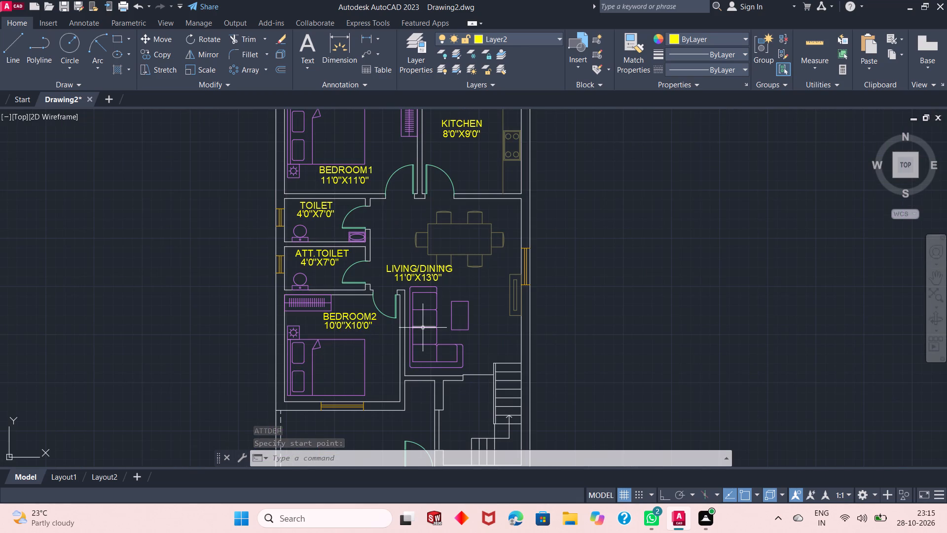
pyautogui.keyDown('ctrl'); pyautogui.scroll(-2, 423, 328); pyautogui.keyUp('ctrl')
pyautogui.keyDown('ctrl'); pyautogui.scroll(4, 436, 359); pyautogui.keyUp('ctrl')
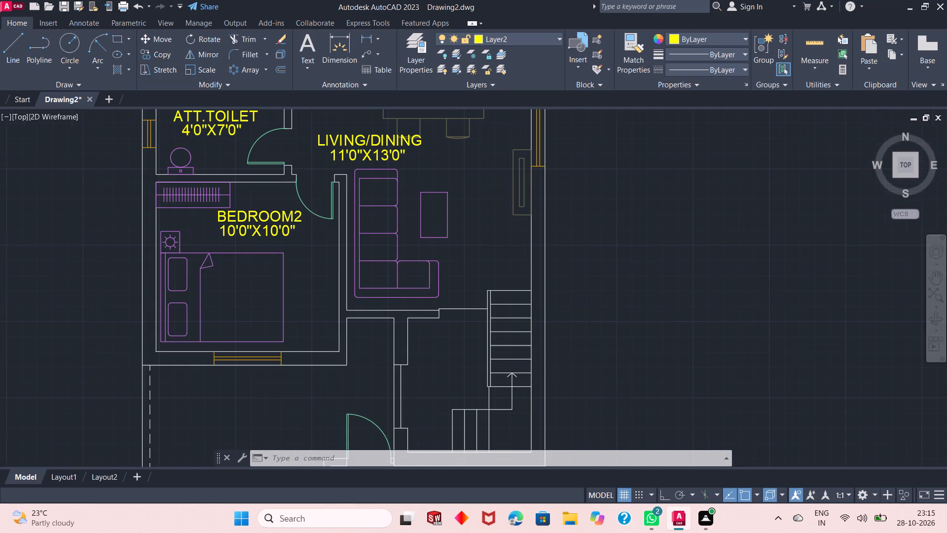
pyautogui.keyDown('ctrl'); pyautogui.scroll(-2, 436, 359); pyautogui.keyUp('ctrl')
pyautogui.keyDown('ctrl'); pyautogui.scroll(2, 435, 377); pyautogui.keyUp('ctrl')
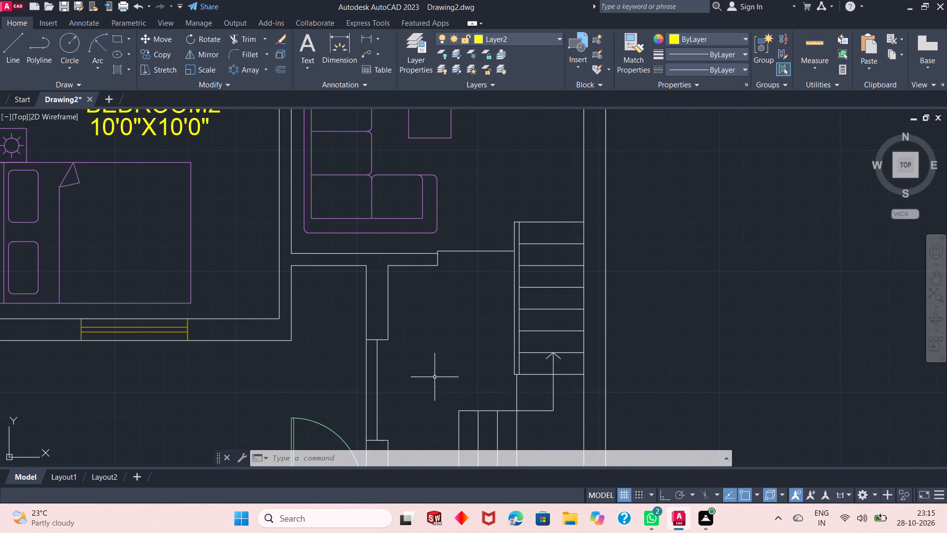
pyautogui.press('space')
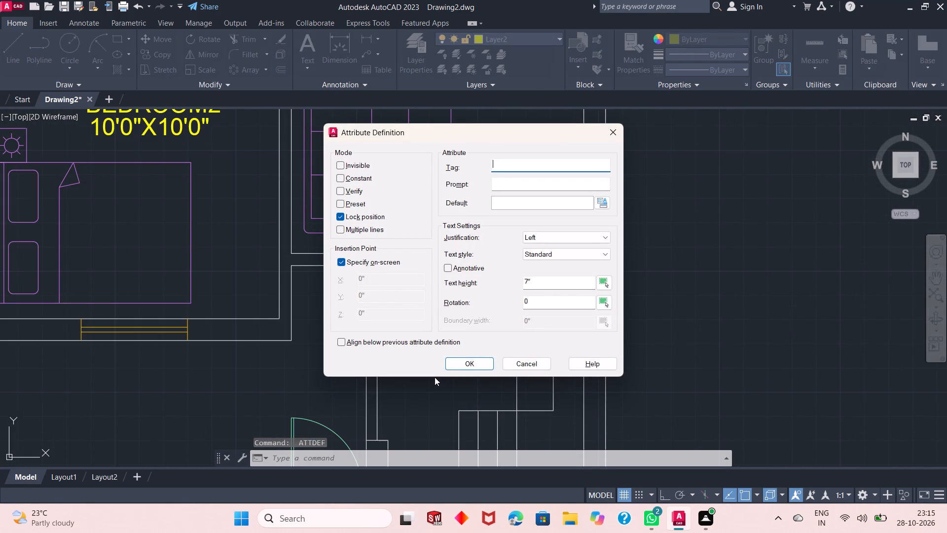
pyautogui.write('STA')
pyautogui.press('i')
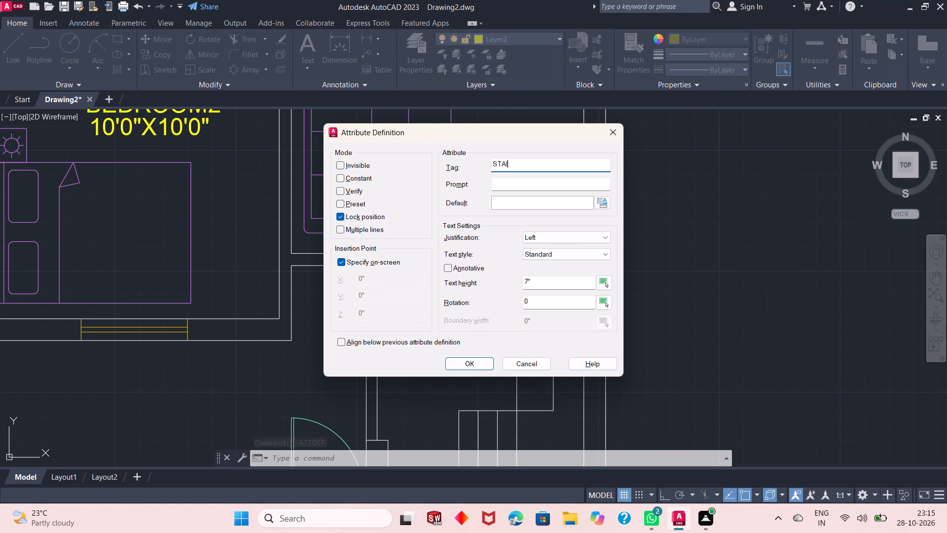
pyautogui.press('r')
pyautogui.write('CASE')
pyautogui.press('Return')
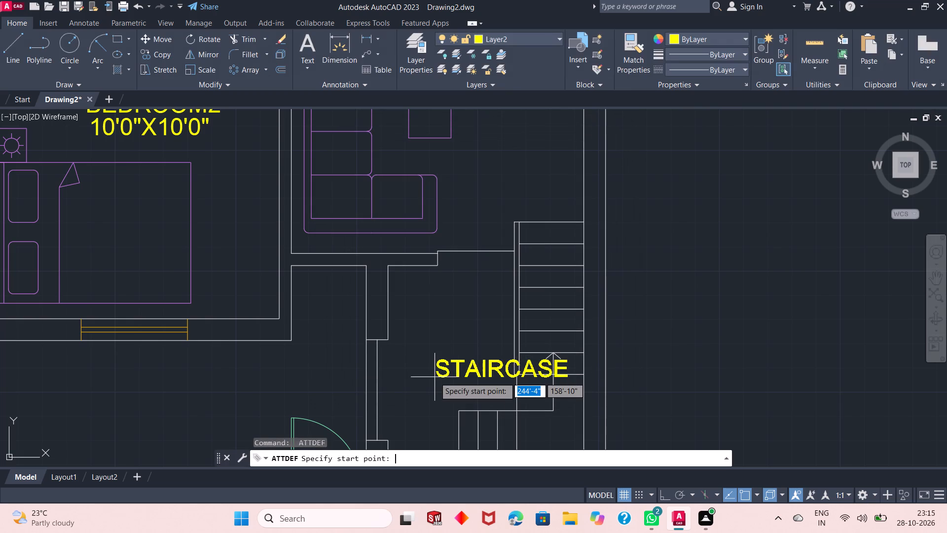
pyautogui.keyDown('ctrl'); pyautogui.scroll(3, 380, 363); pyautogui.keyUp('ctrl')
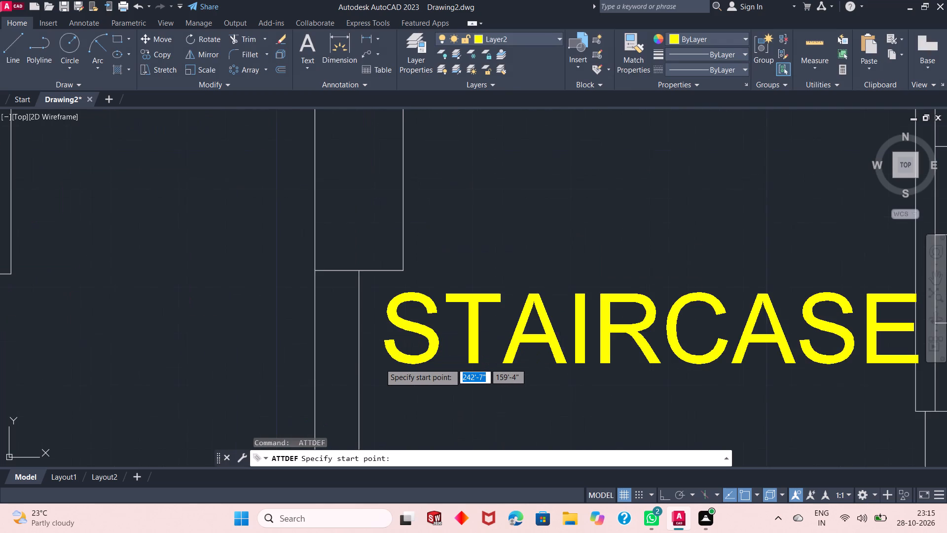
pyautogui.click(375, 359)
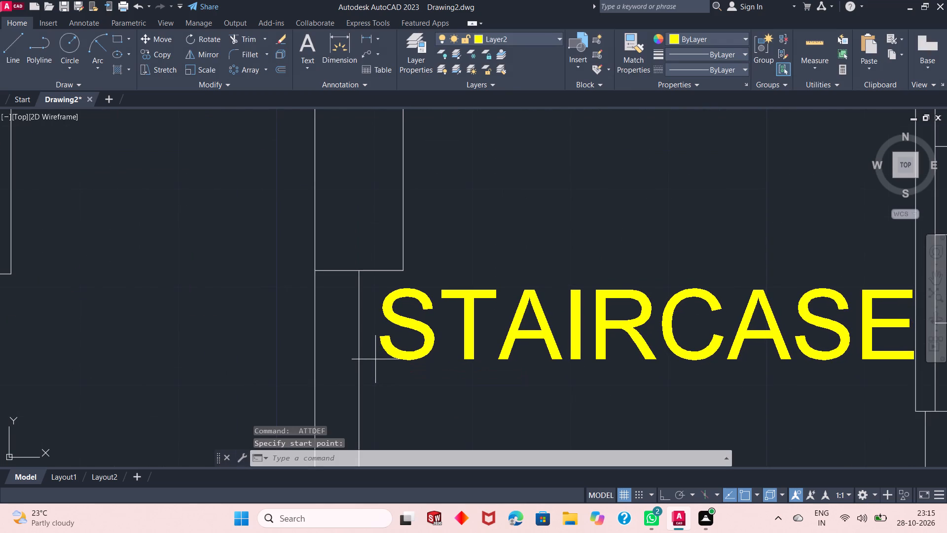
# Define an attribute with the tag 6'0"X10'0" and place it centred just below the STAIRCASE label.
pyautogui.press('Return')
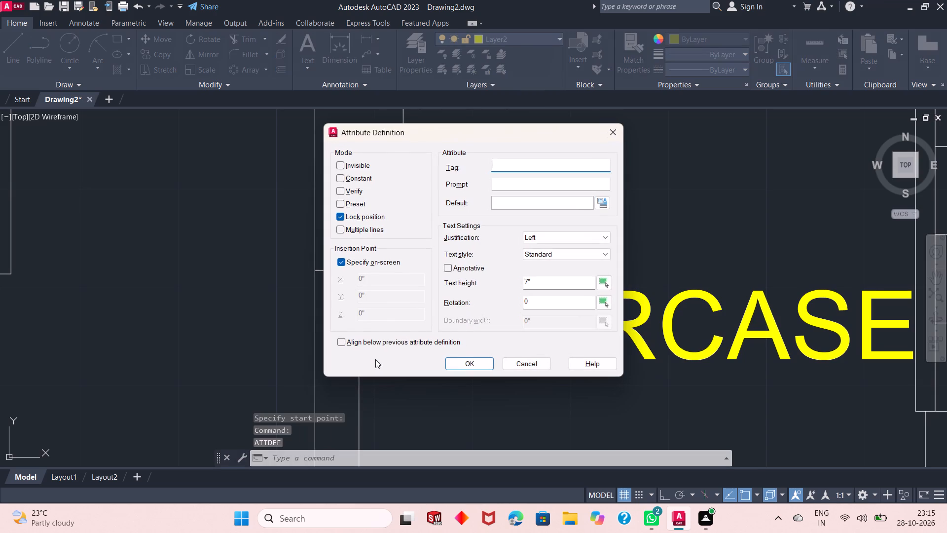
pyautogui.write("6'")
pyautogui.press('0')
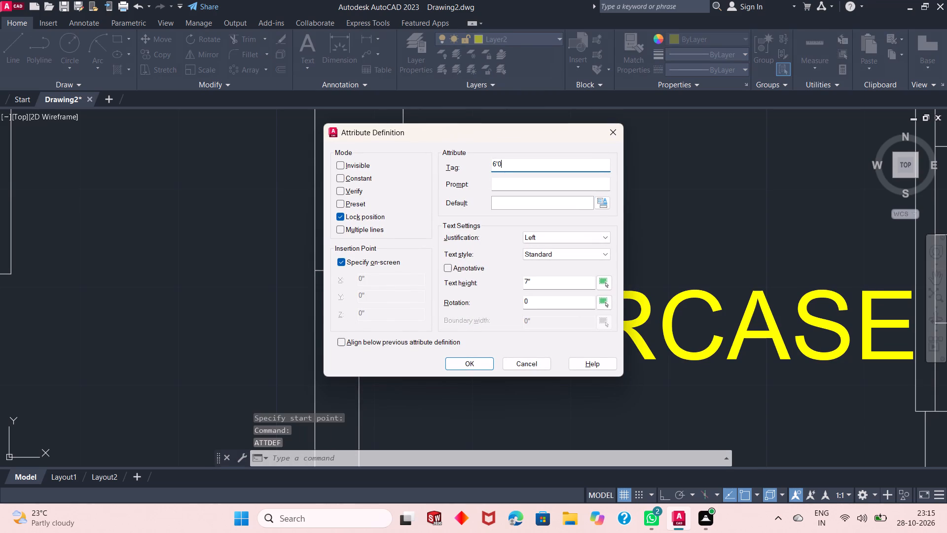
pyautogui.hotkey('shift', '"')
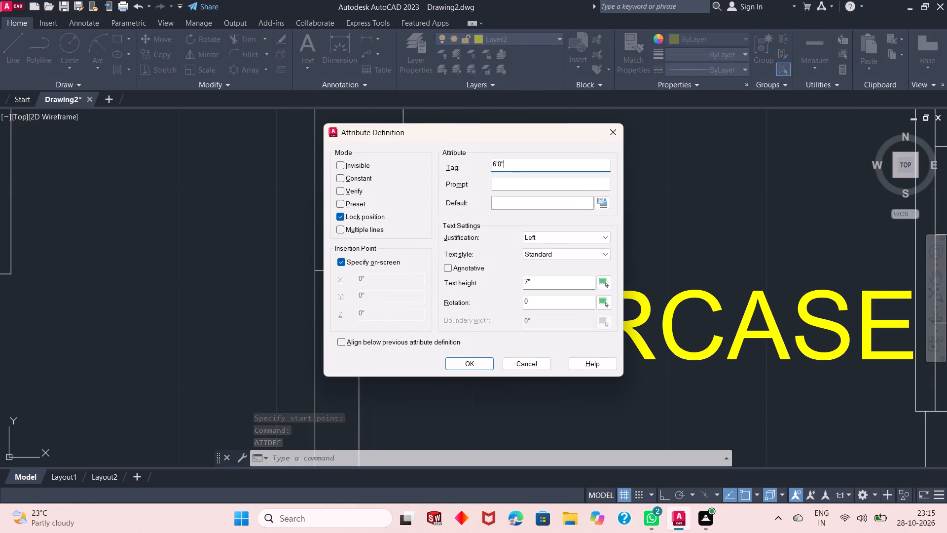
pyautogui.press('x')
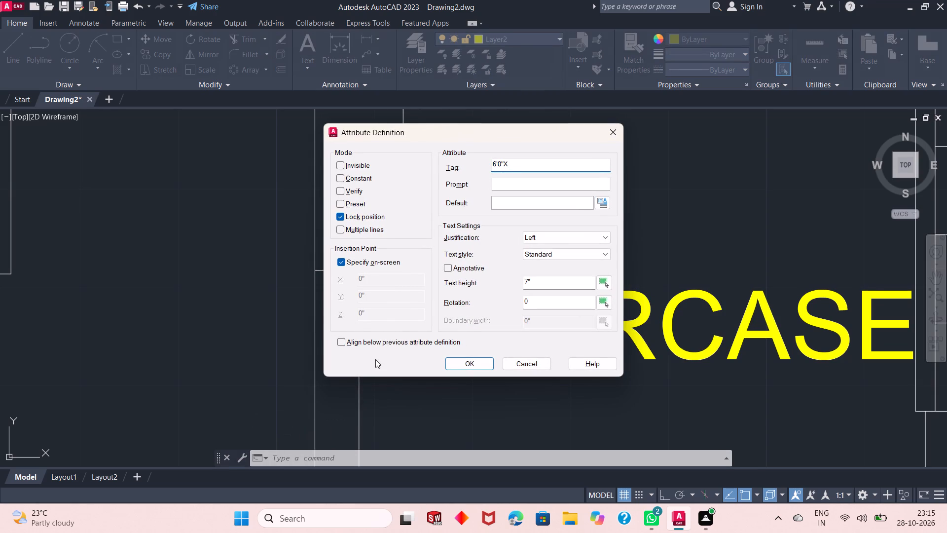
pyautogui.write('10\'0"')
pyautogui.press('Return')
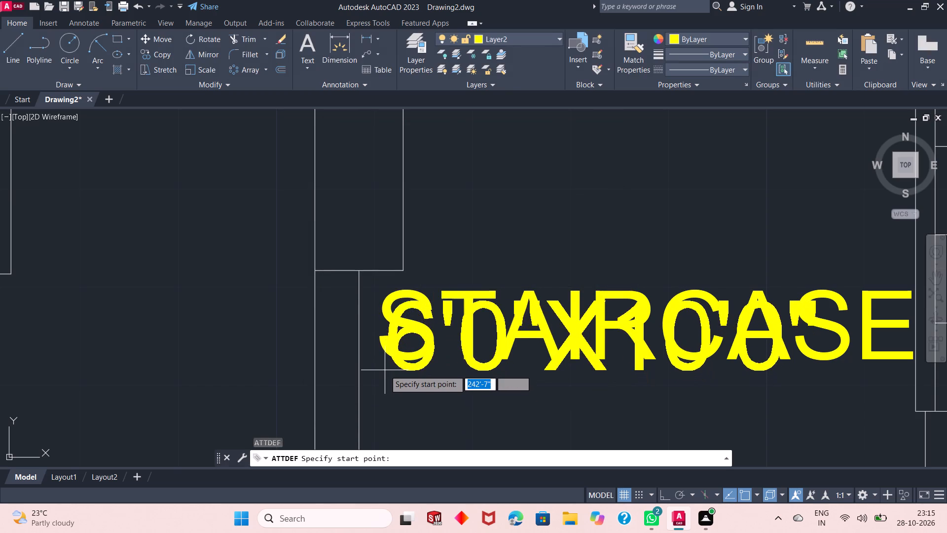
pyautogui.keyDown('ctrl'); pyautogui.scroll(-1, 385, 370); pyautogui.keyUp('ctrl')
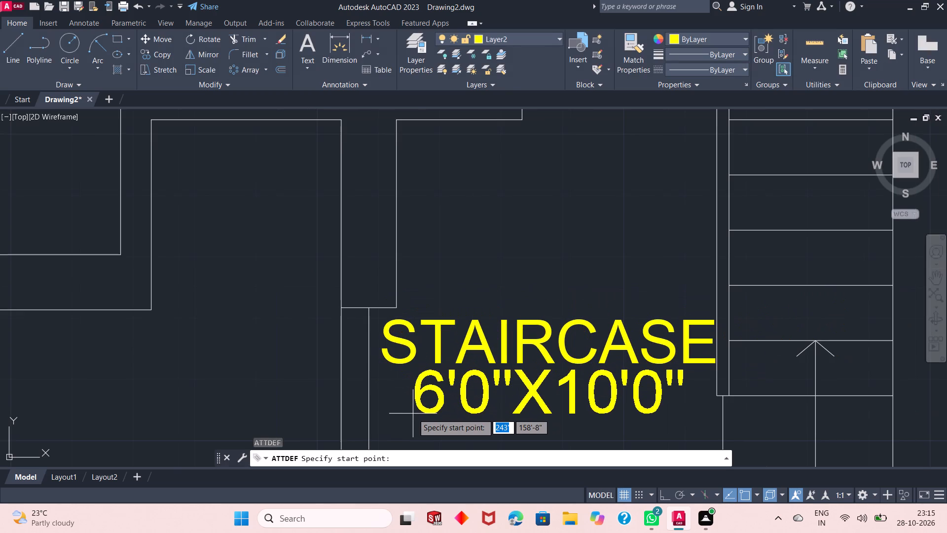
pyautogui.click(413, 423)
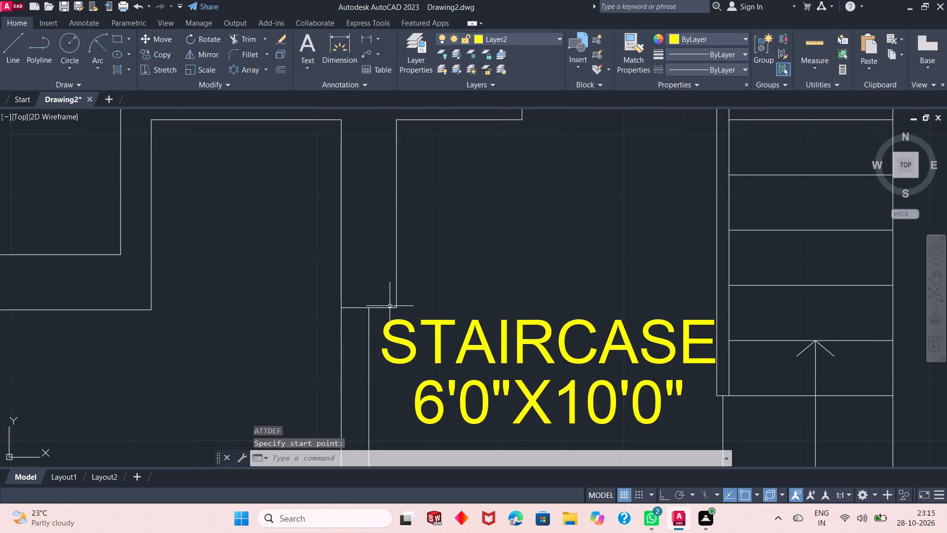
# Define an attribute with the tag UP and place it just above the start of the stair direction line, over the lower steps.
pyautogui.keyDown('ctrl'); pyautogui.scroll(-2, 390, 306); pyautogui.keyUp('ctrl')
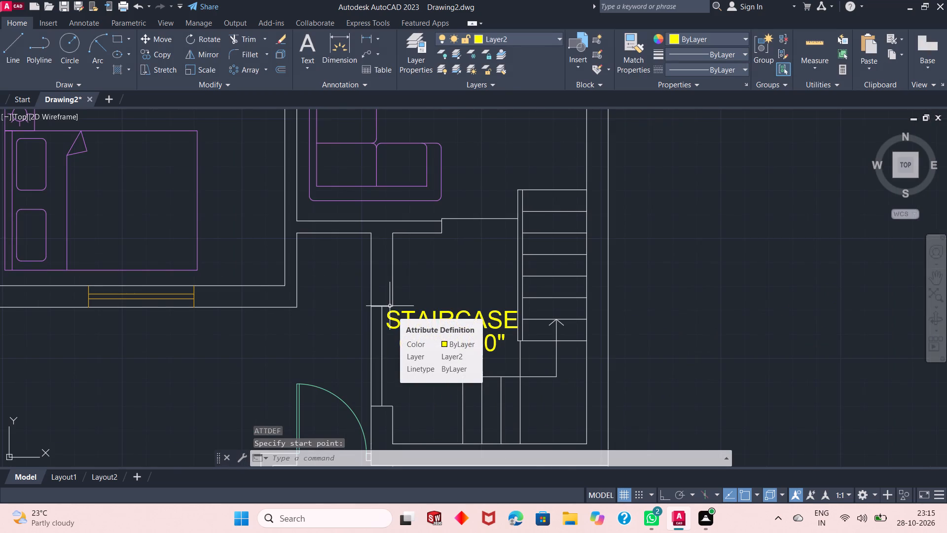
pyautogui.press('Return')
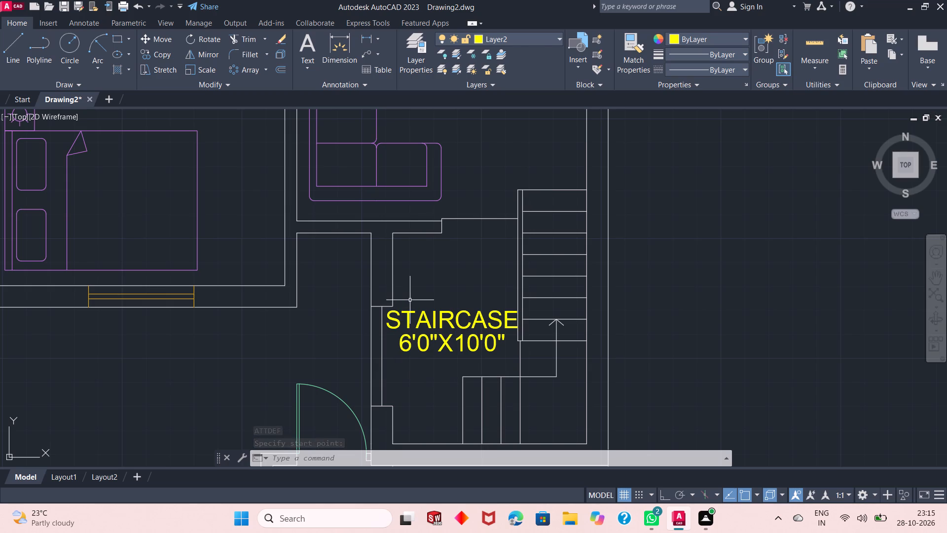
pyautogui.write('UP')
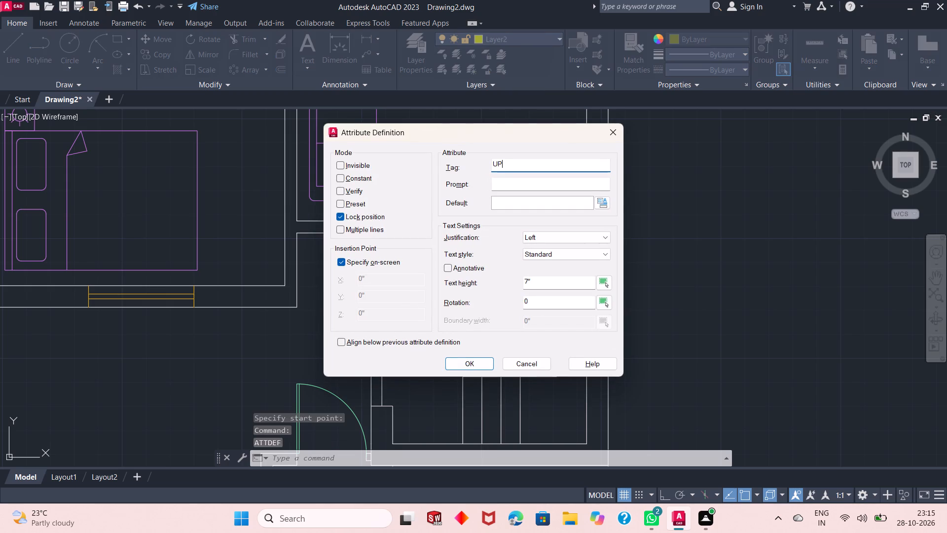
pyautogui.press('Return')
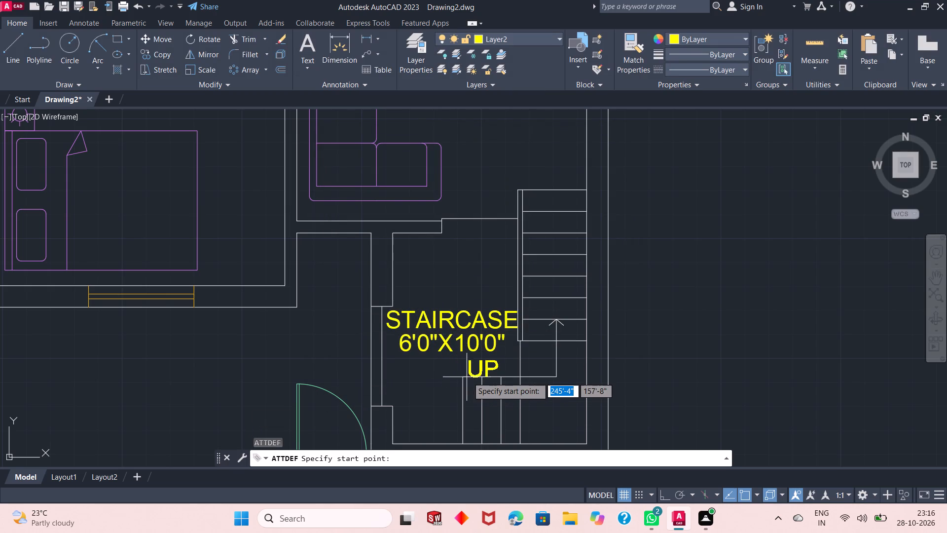
pyautogui.keyDown('ctrl'); pyautogui.scroll(1, 476, 375); pyautogui.keyUp('ctrl')
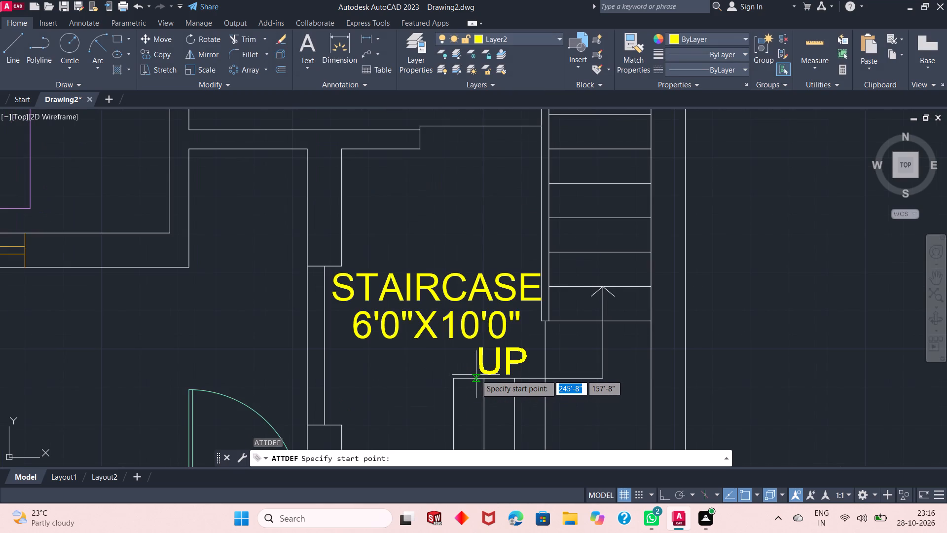
pyautogui.keyDown('ctrl'); pyautogui.scroll(2, 476, 375); pyautogui.keyUp('ctrl')
pyautogui.click(502, 378)
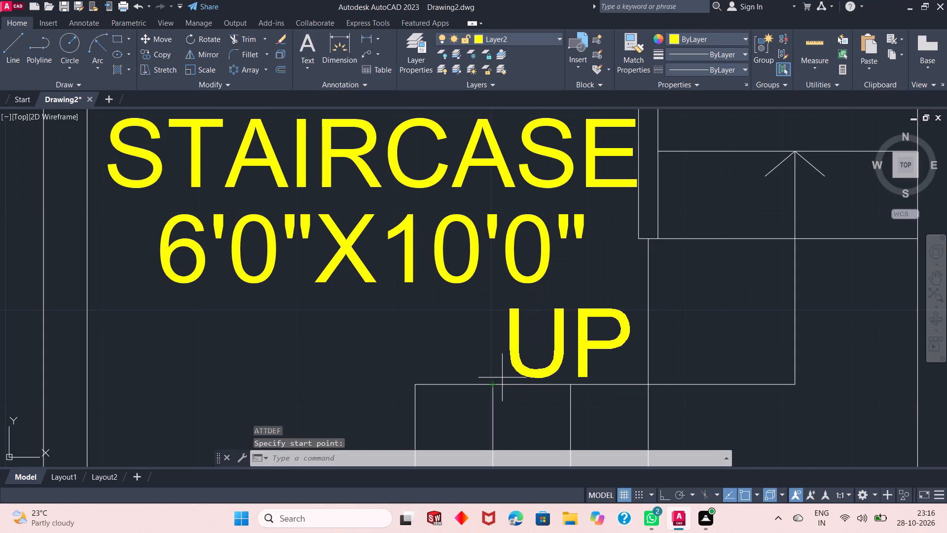
# Define an attribute with the tag PARKING and place it in the middle of the open area below BEDROOM2.
pyautogui.keyDown('ctrl'); pyautogui.scroll(-5, 502, 378); pyautogui.keyUp('ctrl')
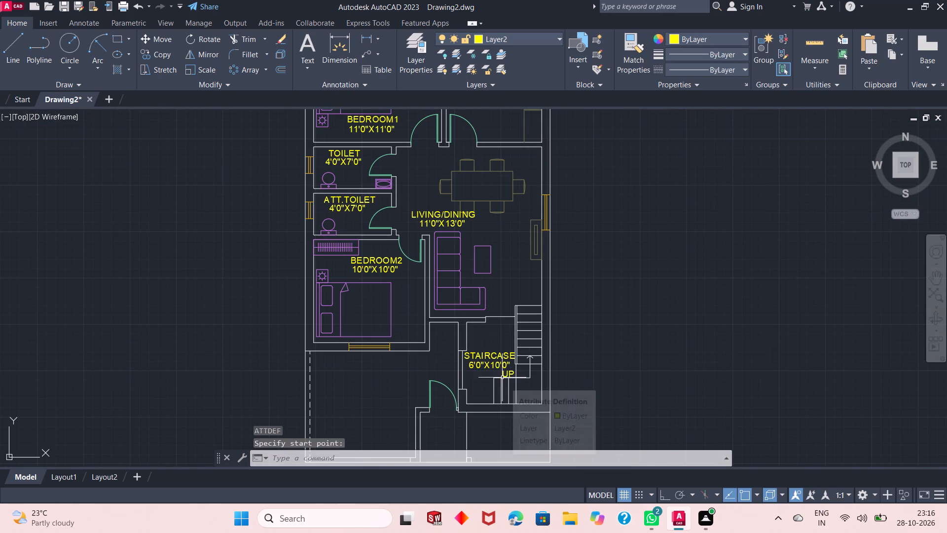
pyautogui.keyDown('ctrl'); pyautogui.scroll(-1, 491, 344); pyautogui.keyUp('ctrl')
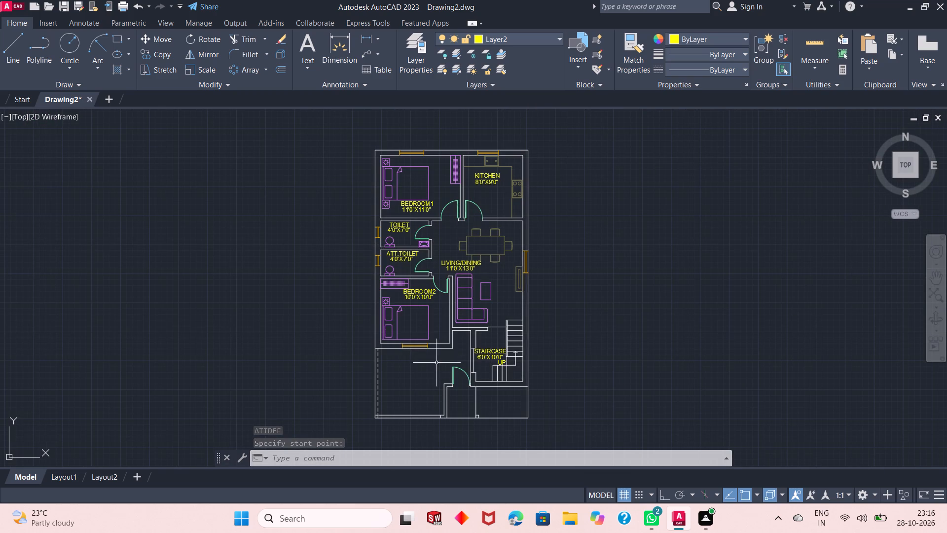
pyautogui.press('space')
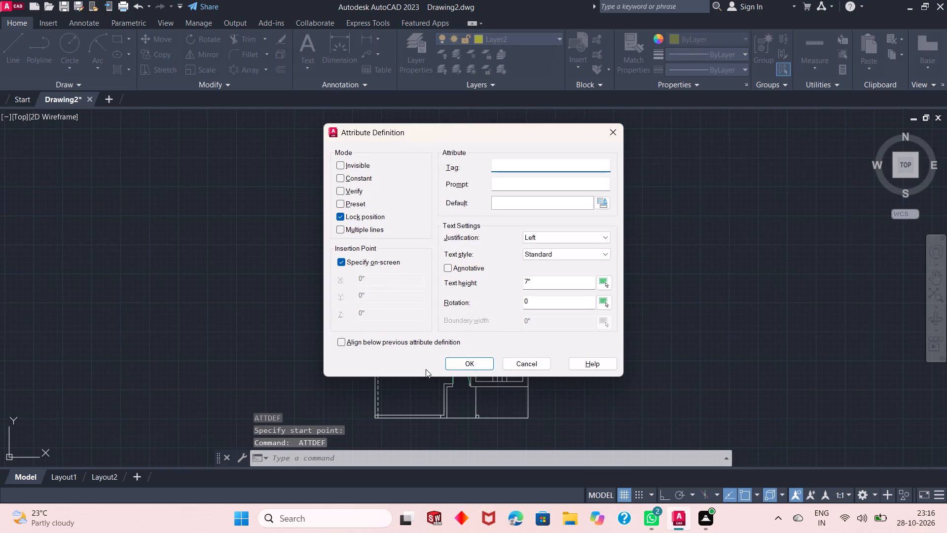
pyautogui.press('p')
pyautogui.press('a')
pyautogui.write('RKING')
pyautogui.press('Return')
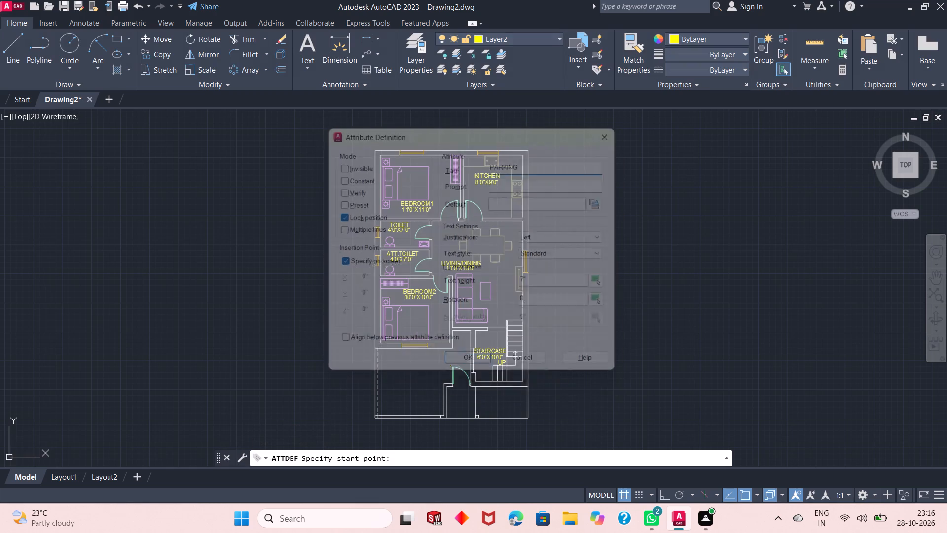
pyautogui.keyDown('ctrl'); pyautogui.scroll(1, 400, 370); pyautogui.keyUp('ctrl')
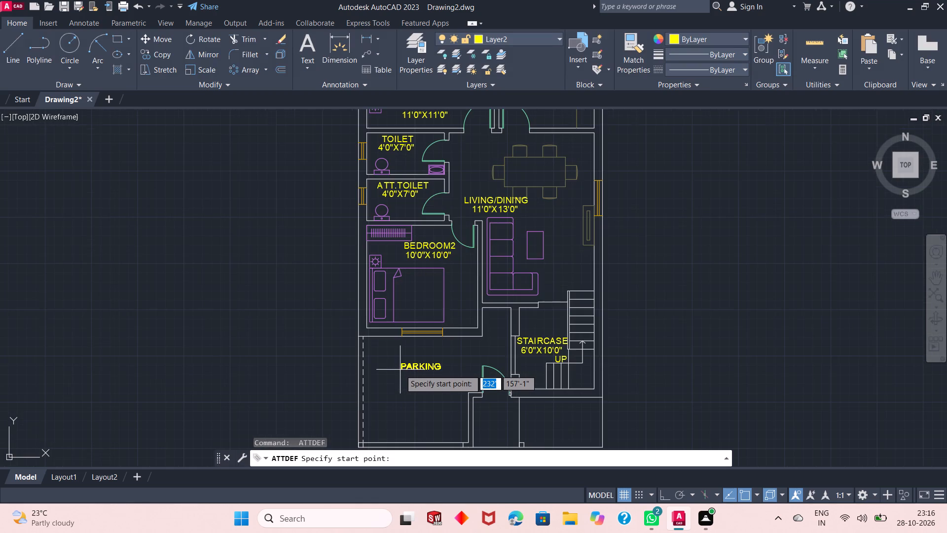
pyautogui.click(399, 376)
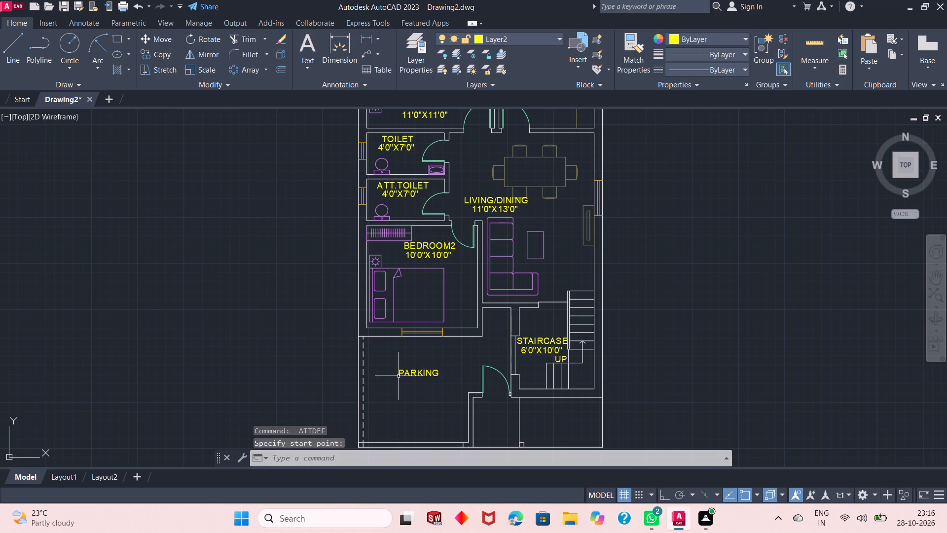
# Define an attribute with the tag 10'0"X14'0" and place it just below the PARKING label, aligned with its start.
pyautogui.press('space')
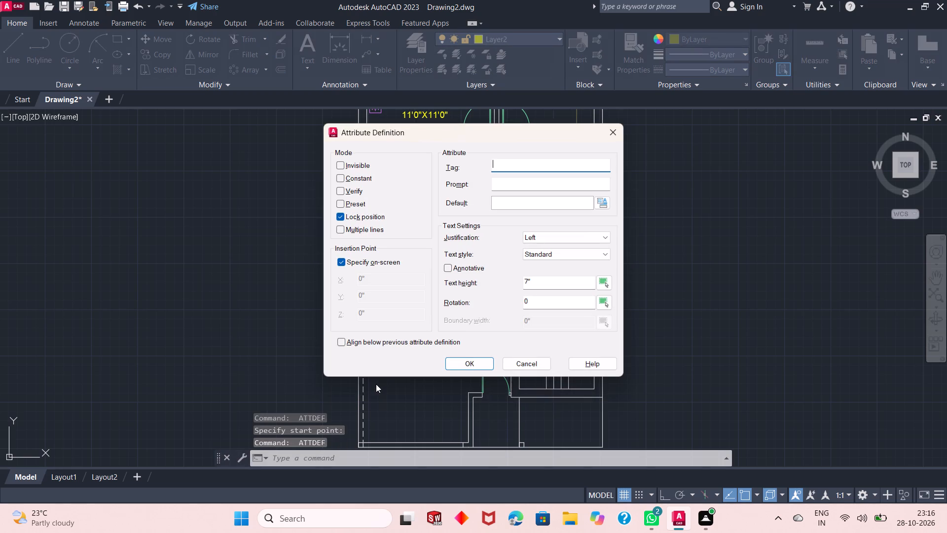
pyautogui.write("10'0")
pyautogui.hotkey('shift', '"')
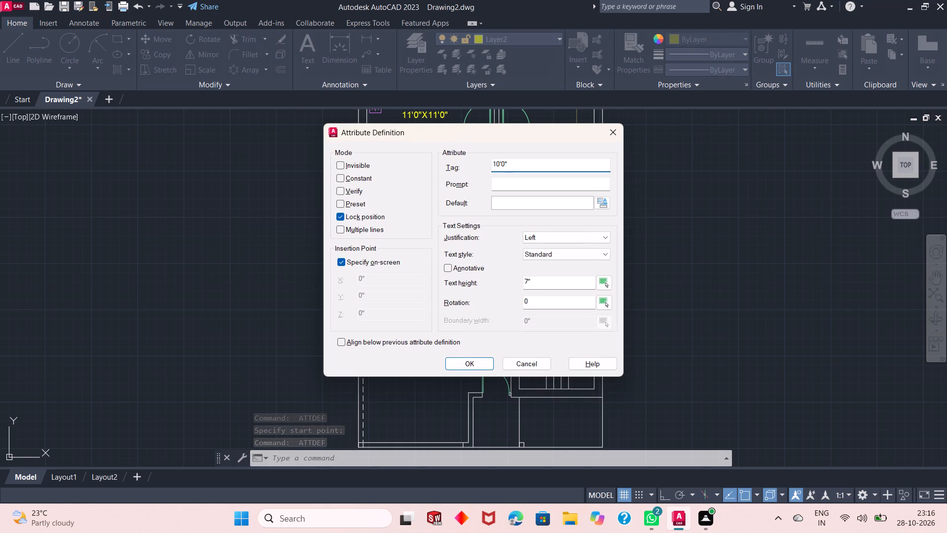
pyautogui.press('x')
pyautogui.write('14\'0"')
pyautogui.press('Return')
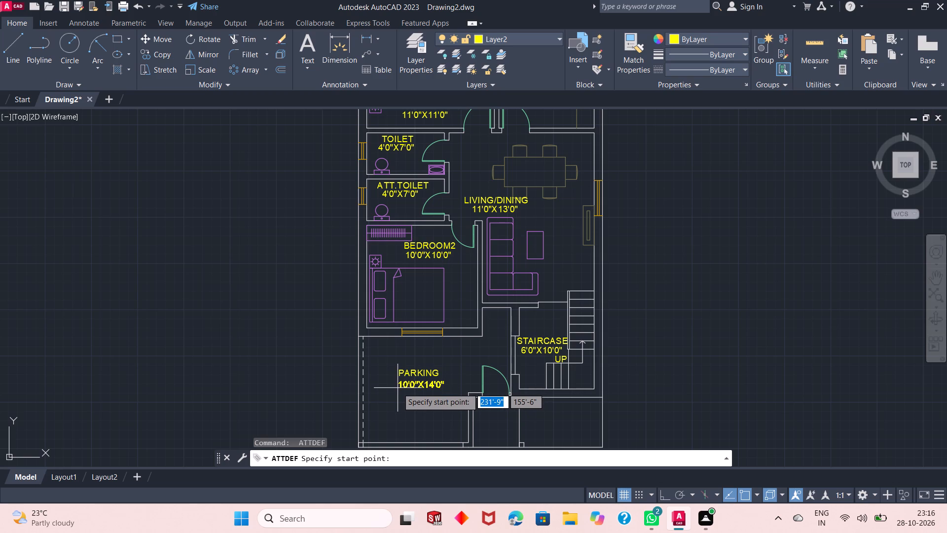
pyautogui.click(398, 388)
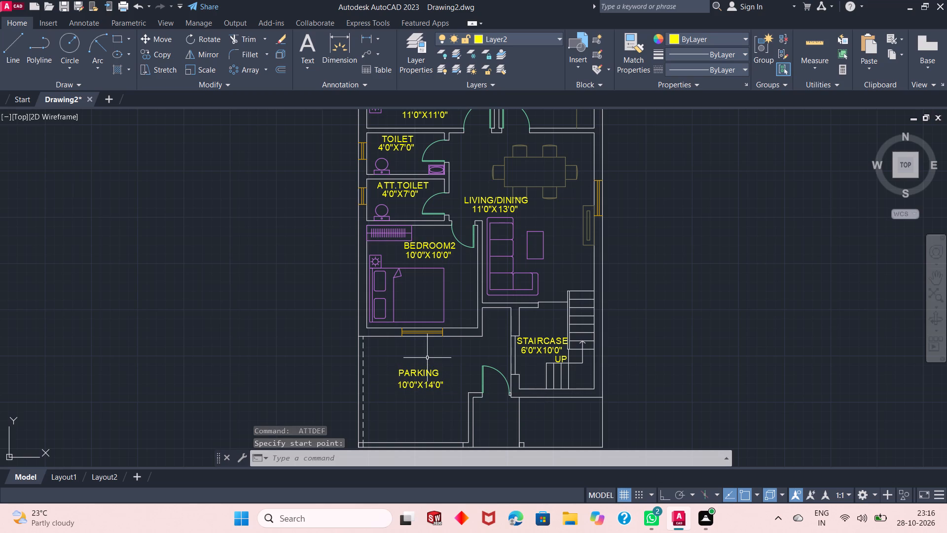
# Define an attribute with the tag GATE and place it on the parking area's bottom boundary, between the two wall lines.
pyautogui.keyDown('ctrl'); pyautogui.scroll(-1, 427, 358); pyautogui.keyUp('ctrl')
pyautogui.keyDown('ctrl'); pyautogui.scroll(3, 414, 418); pyautogui.keyUp('ctrl')
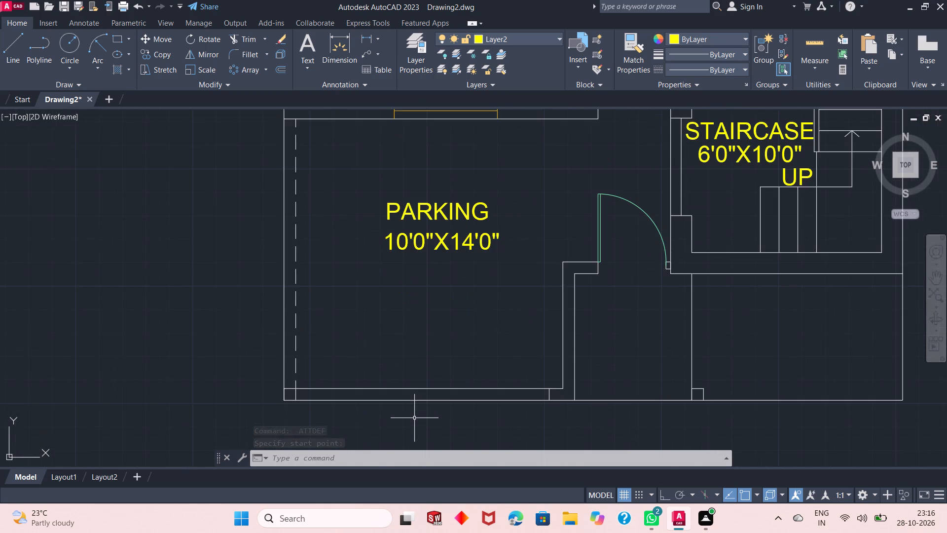
pyautogui.press('space')
pyautogui.write('GATE')
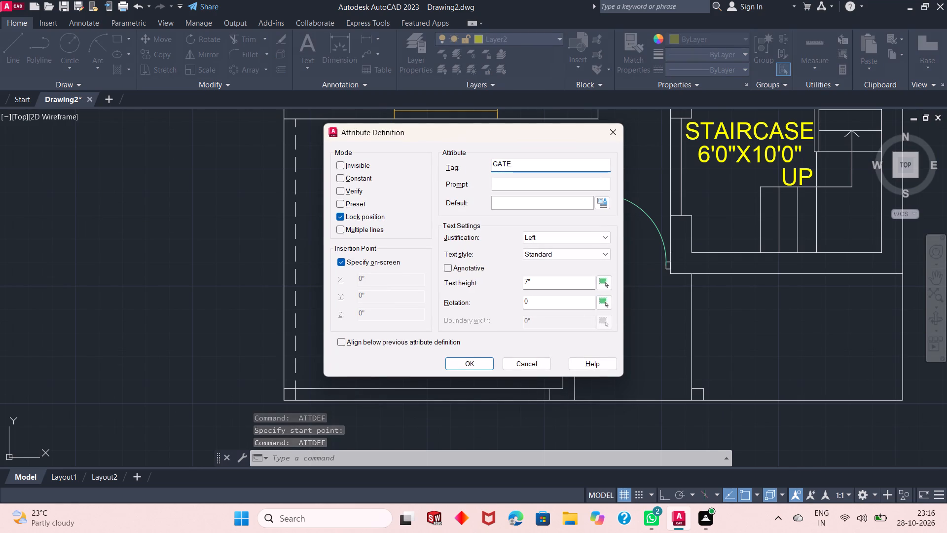
pyautogui.press('Return')
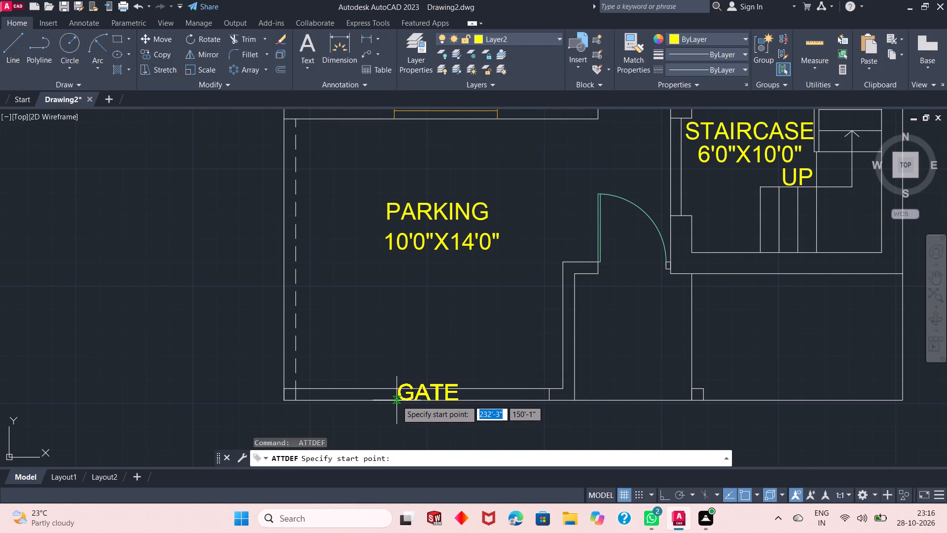
pyautogui.scroll(1, 395, 403)
pyautogui.scroll(-1, 395, 403)
pyautogui.scroll(1, 395, 403)
pyautogui.scroll(-1, 395, 403)
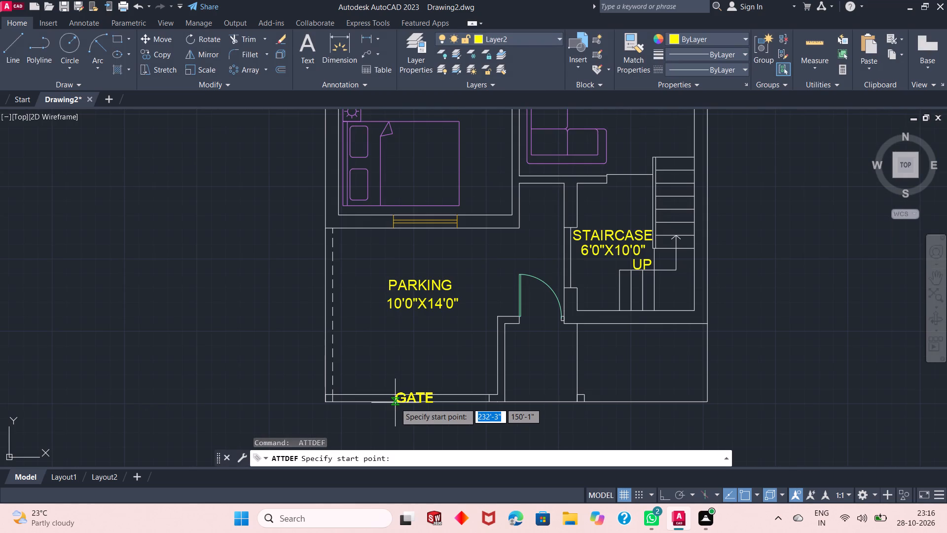
pyautogui.keyDown('ctrl'); pyautogui.scroll(2, 395, 403); pyautogui.keyUp('ctrl')
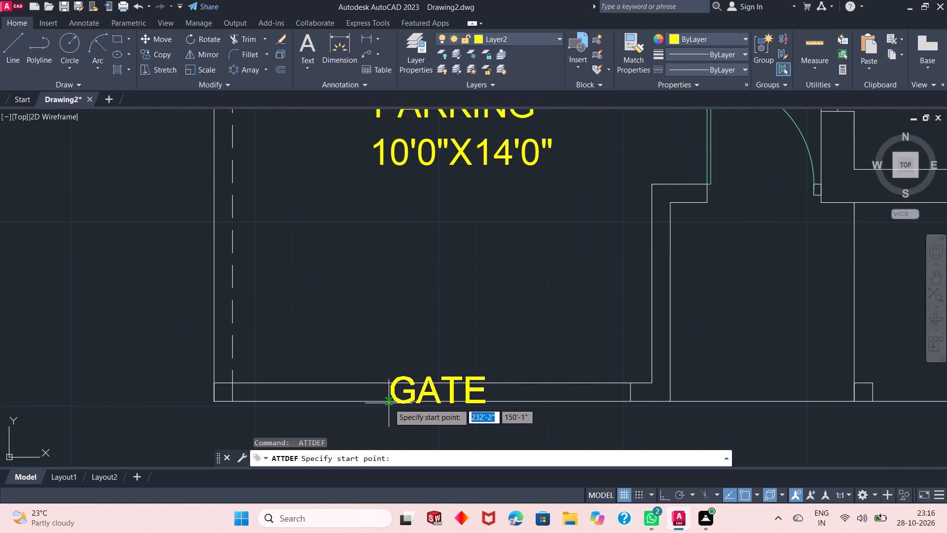
pyautogui.click(388, 405)
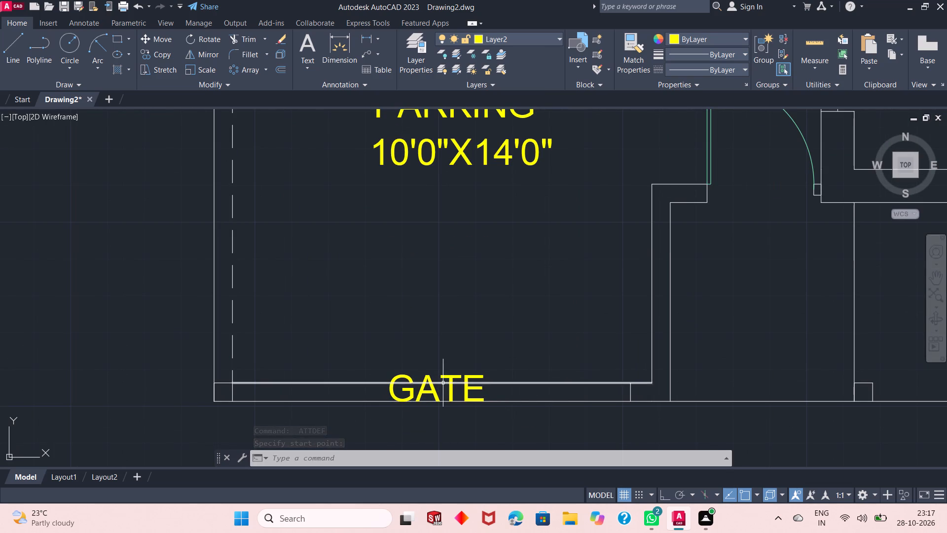
# Define an attribute with the tag VERANDAH and place it in the space directly below the staircase room.
pyautogui.keyDown('ctrl'); pyautogui.scroll(-3, 443, 383); pyautogui.keyUp('ctrl')
pyautogui.keyDown('ctrl'); pyautogui.scroll(1, 595, 353); pyautogui.keyUp('ctrl')
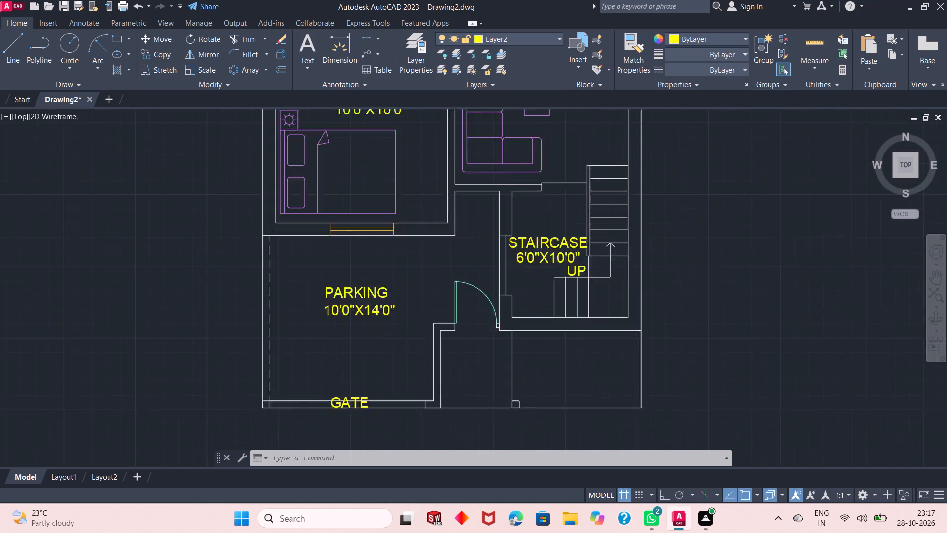
pyautogui.keyDown('ctrl'); pyautogui.scroll(2, 595, 353); pyautogui.keyUp('ctrl')
pyautogui.press('Return')
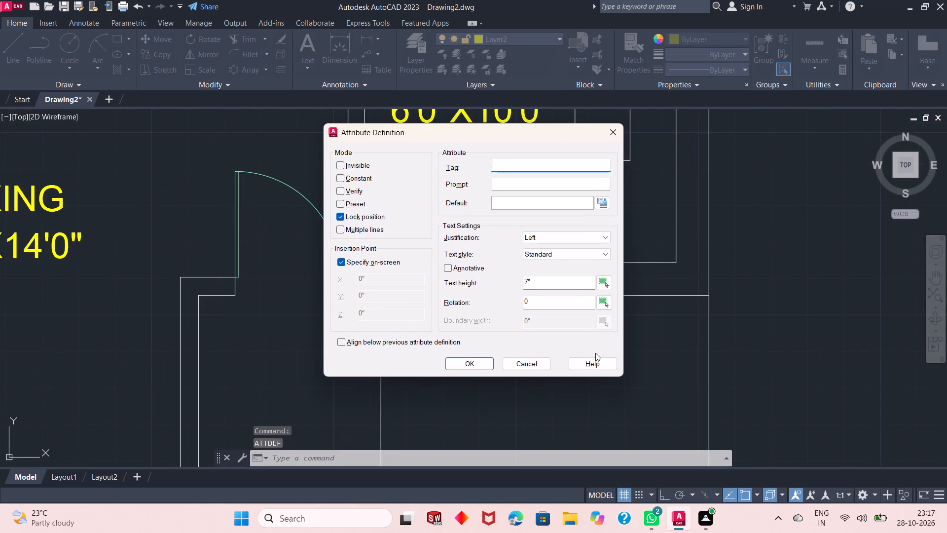
pyautogui.press('v')
pyautogui.write('ER')
pyautogui.press('a')
pyautogui.write('NDAH')
pyautogui.press('Return')
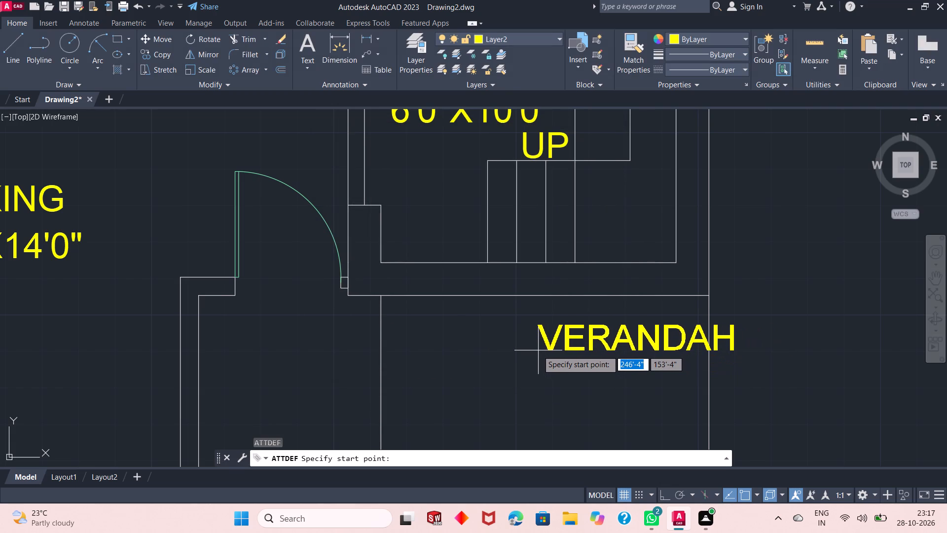
pyautogui.click(449, 375)
# Define an attribute with the tag 4'0"WIDE and place it centred just below the VERANDAH label.
pyautogui.press('Return')
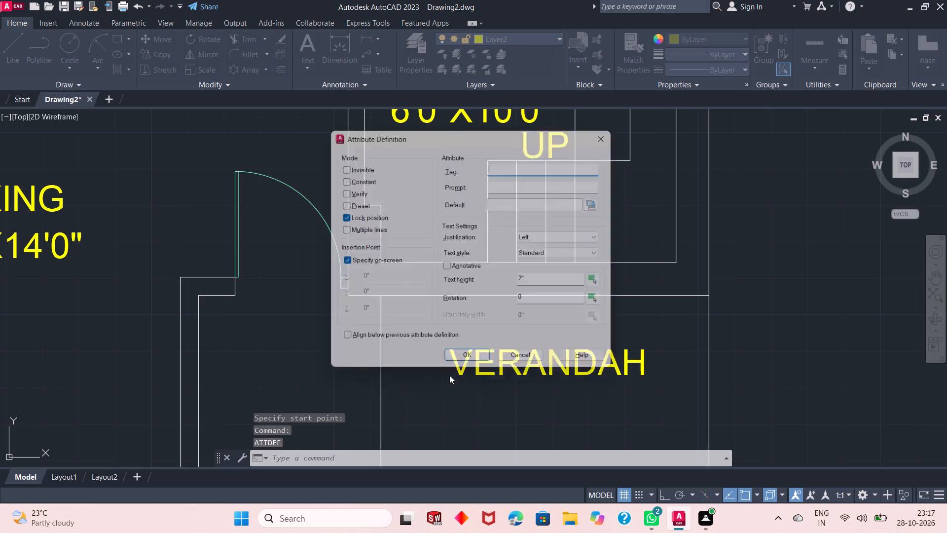
pyautogui.write("4'")
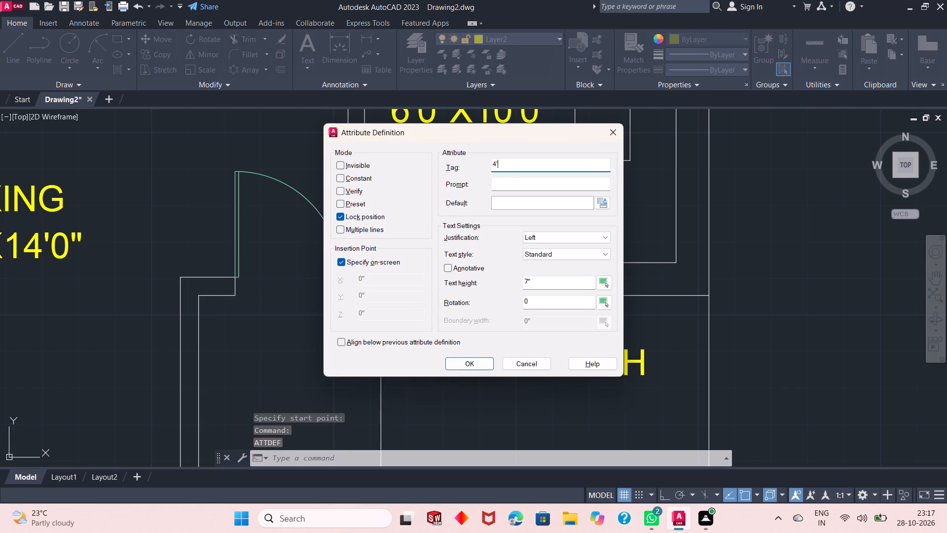
pyautogui.write('0"')
pyautogui.write('WIDE')
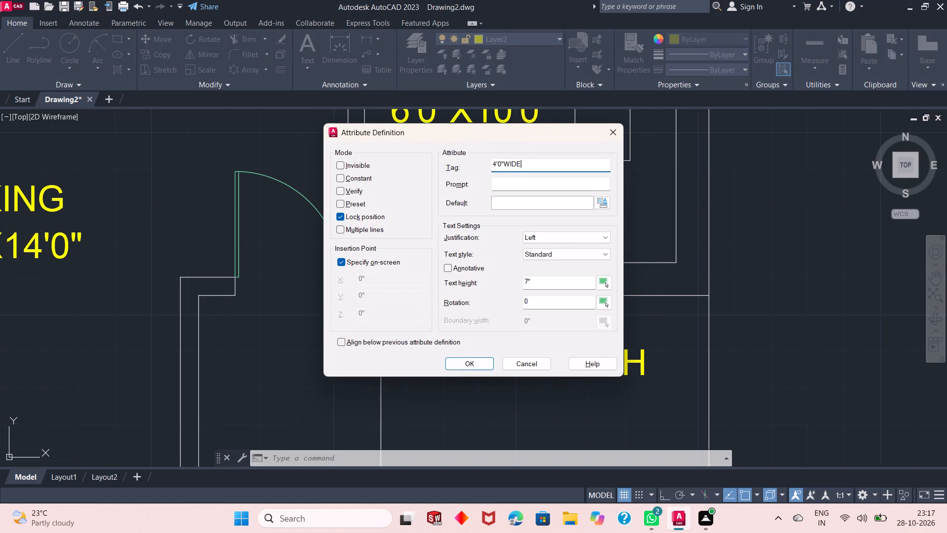
pyautogui.press('Return')
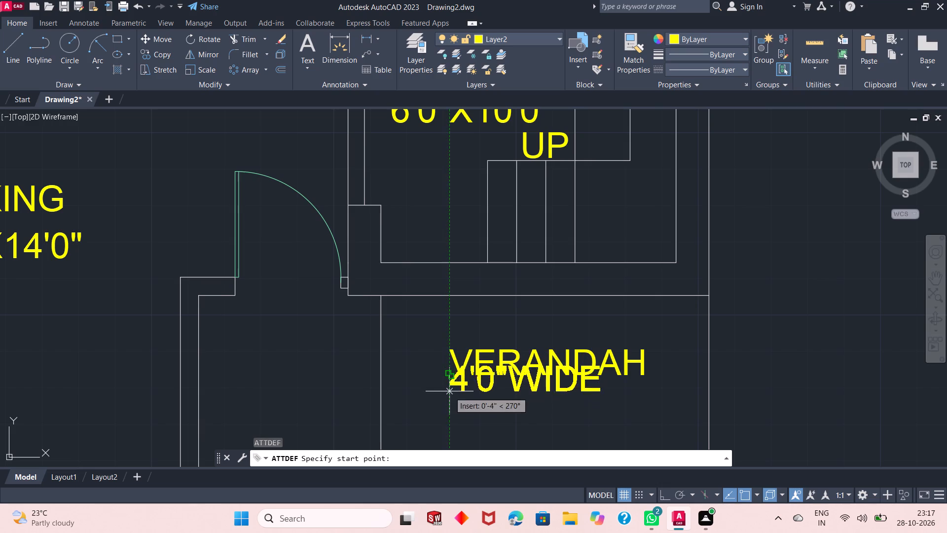
pyautogui.click(472, 415)
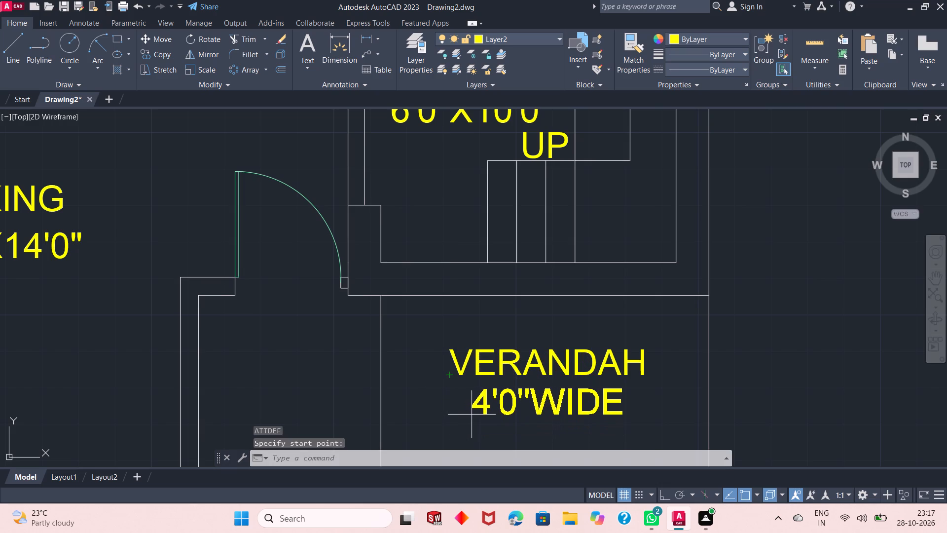
# Define an attribute with the tag MD and place it in the opening of the door between the parking area and the staircase room.
pyautogui.keyDown('ctrl'); pyautogui.scroll(-3, 437, 369); pyautogui.keyUp('ctrl')
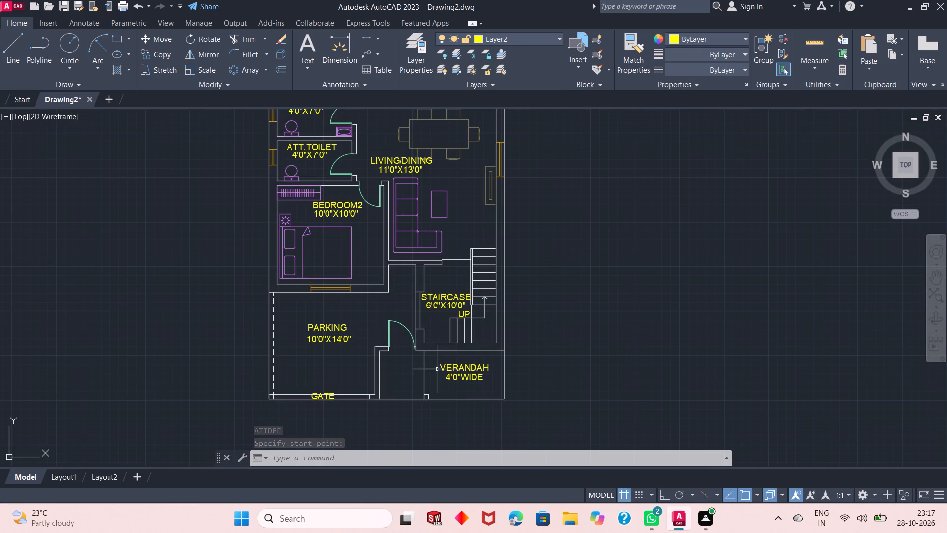
pyautogui.press('Return')
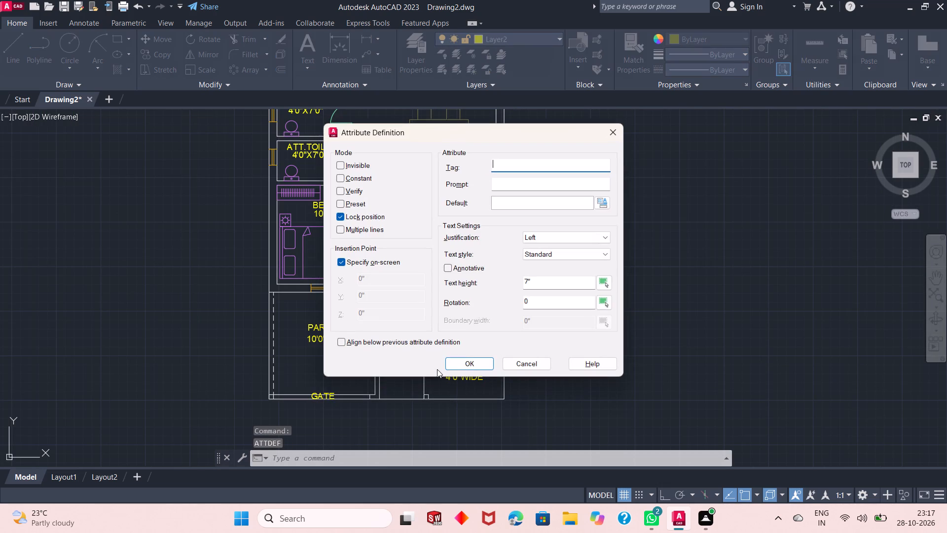
pyautogui.press('m')
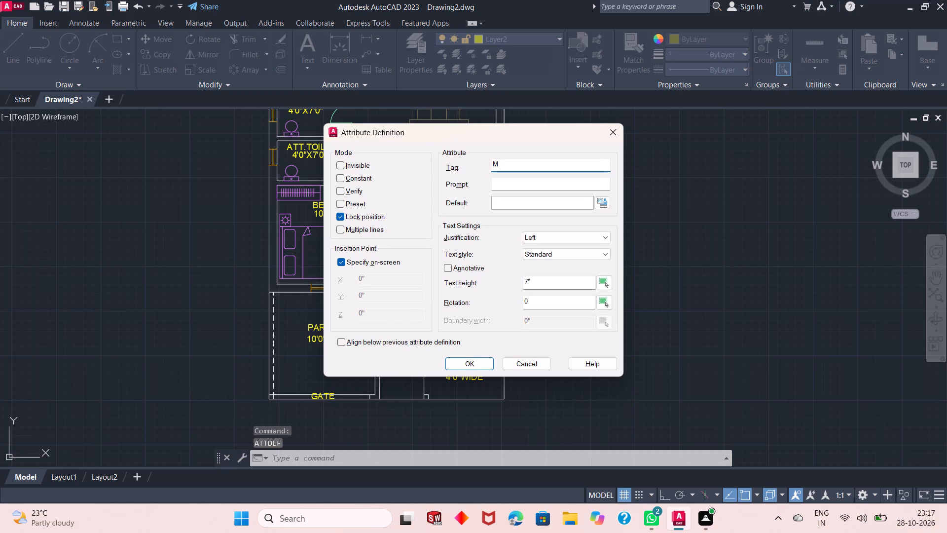
pyautogui.press('d')
pyautogui.press('Return')
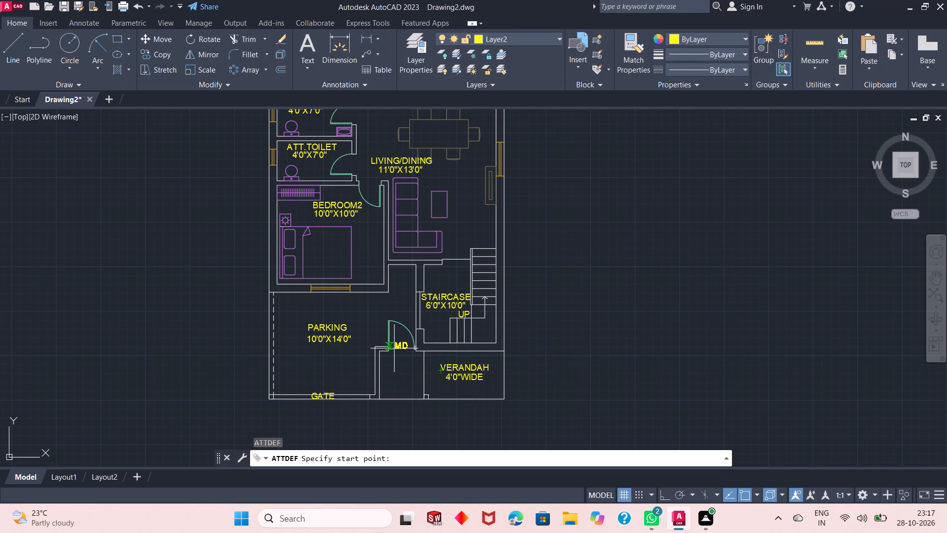
pyautogui.keyDown('ctrl'); pyautogui.scroll(3, 394, 348); pyautogui.keyUp('ctrl')
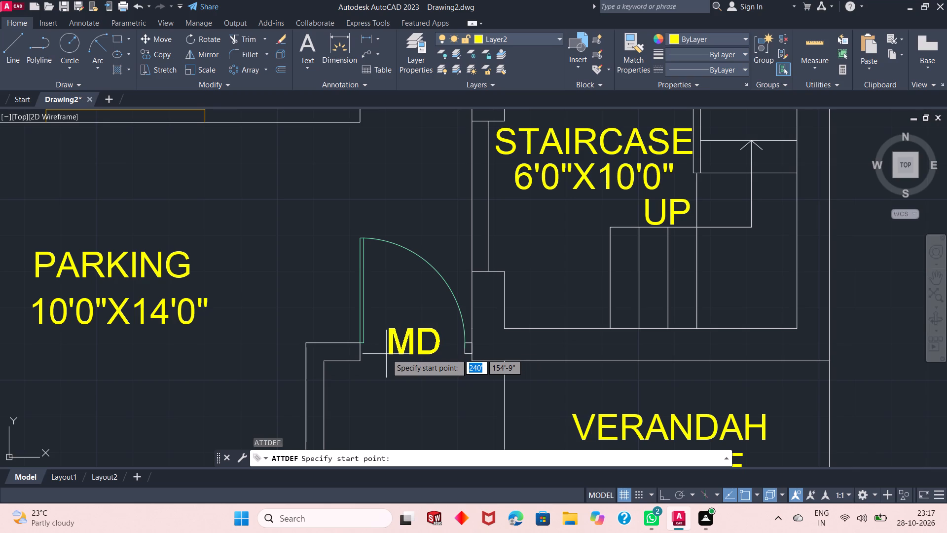
pyautogui.click(385, 360)
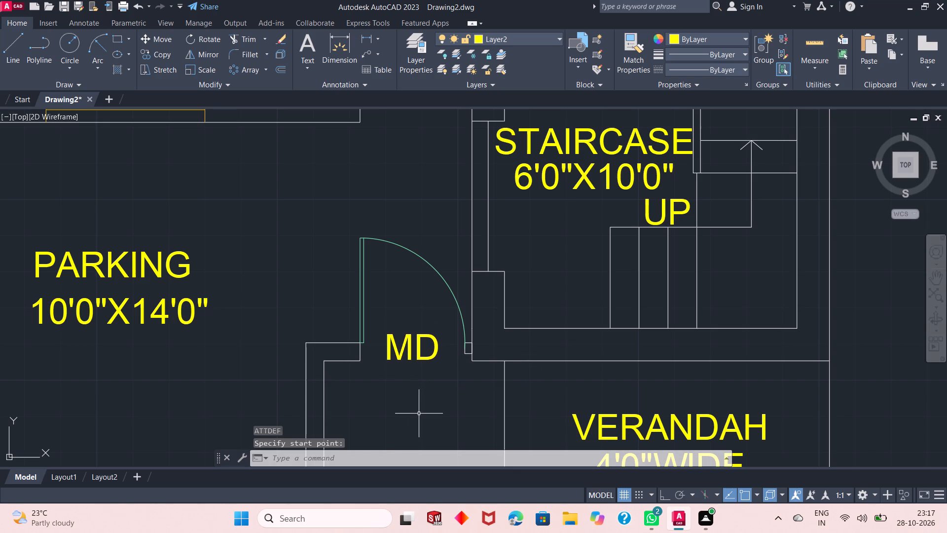
# Define an attribute with the tag W1 and place it just below the window in BEDROOM2's bottom wall.
pyautogui.keyDown('ctrl'); pyautogui.scroll(-2, 419, 415); pyautogui.keyUp('ctrl')
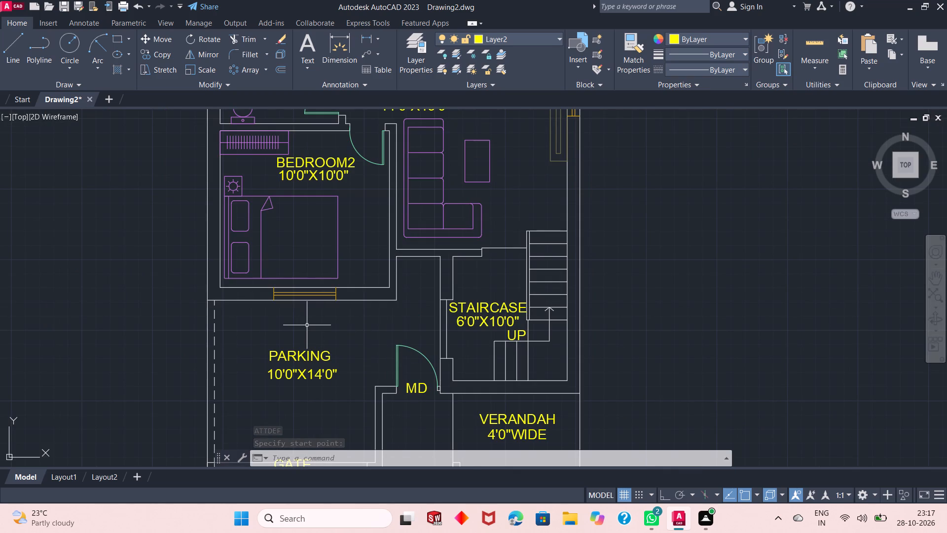
pyautogui.press('space')
pyautogui.press('w')
pyautogui.press('1')
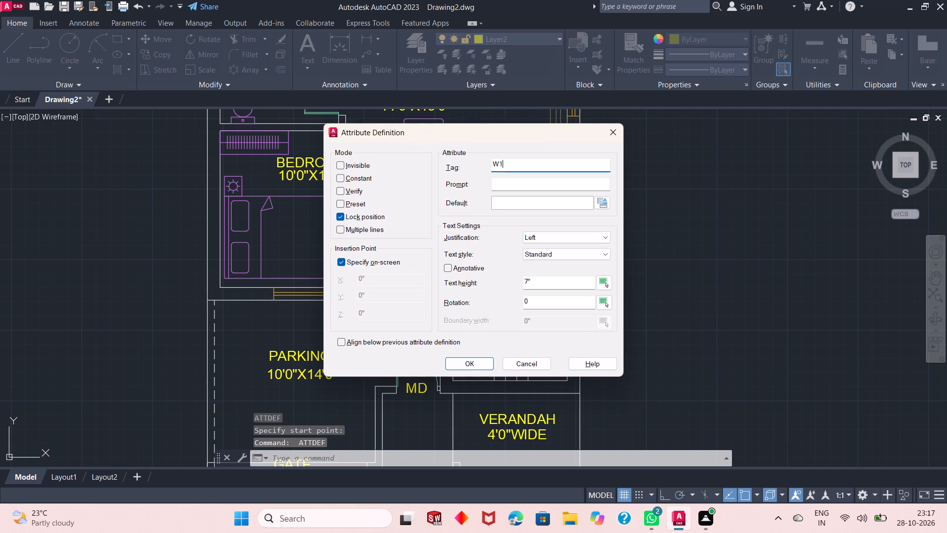
pyautogui.press('Return')
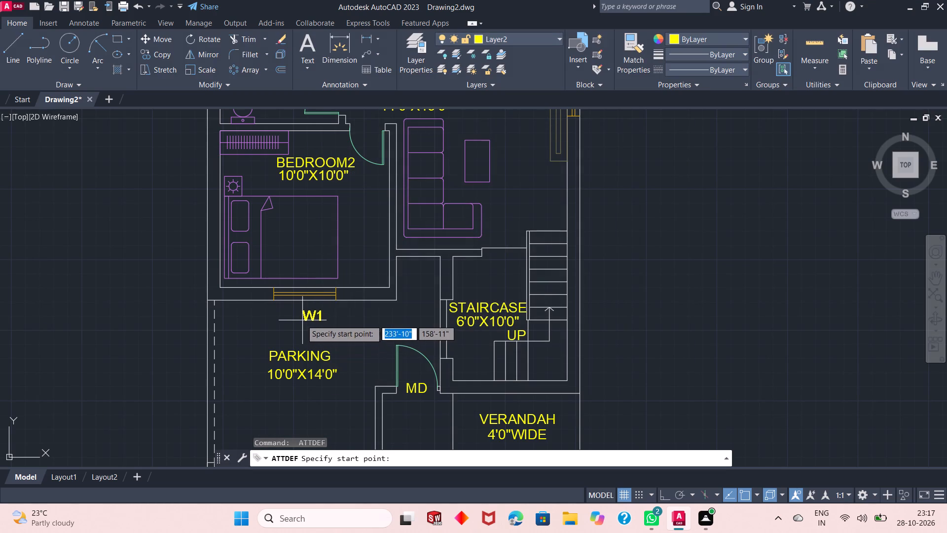
pyautogui.click(296, 312)
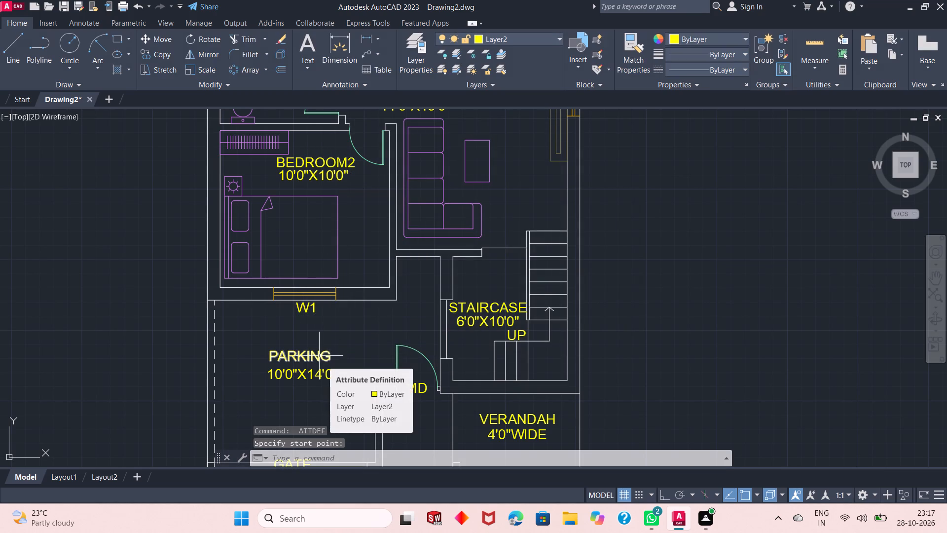
# Define an attribute with the tag W3 and place it just outside the window in the living/dining room's outer wall.
pyautogui.keyDown('ctrl'); pyautogui.scroll(-1, 319, 356); pyautogui.keyUp('ctrl')
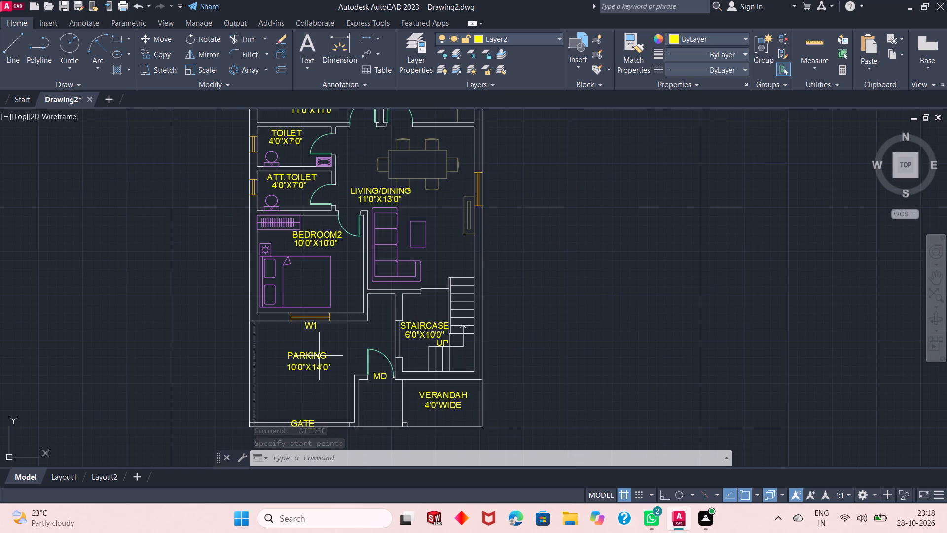
pyautogui.keyDown('ctrl'); pyautogui.scroll(2, 465, 194); pyautogui.keyUp('ctrl')
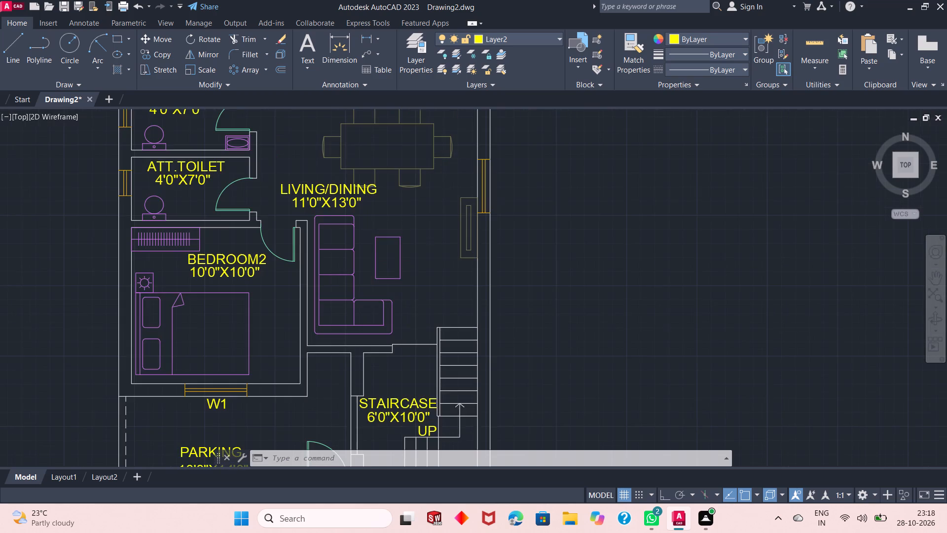
pyautogui.keyDown('ctrl'); pyautogui.scroll(1, 465, 194); pyautogui.keyUp('ctrl')
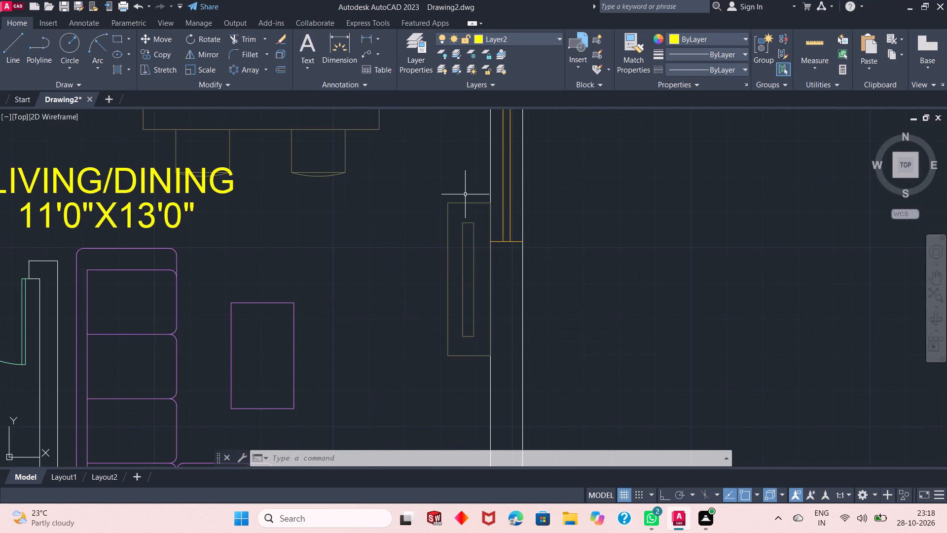
pyautogui.press('space')
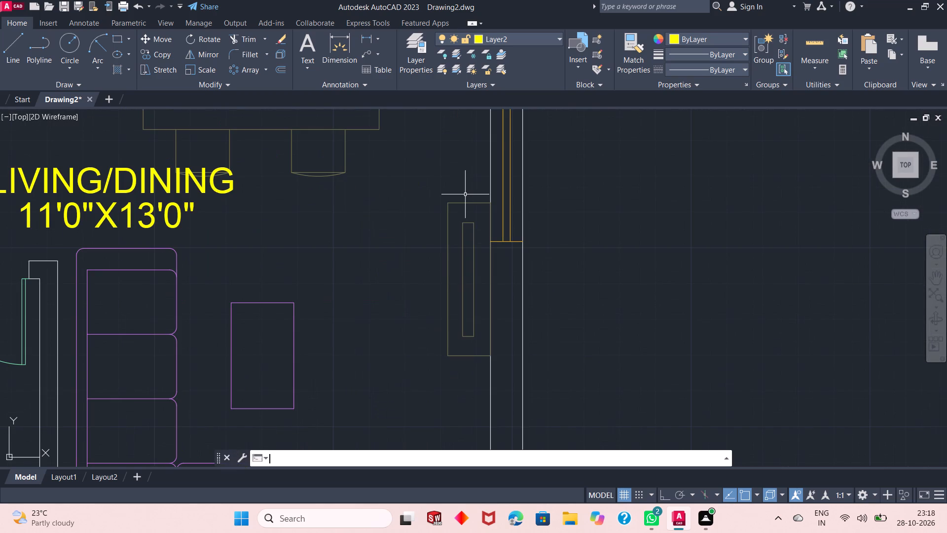
pyautogui.press('w')
pyautogui.write('55')
pyautogui.press('3')
pyautogui.press('BackSpace')
pyautogui.press('BackSpace')
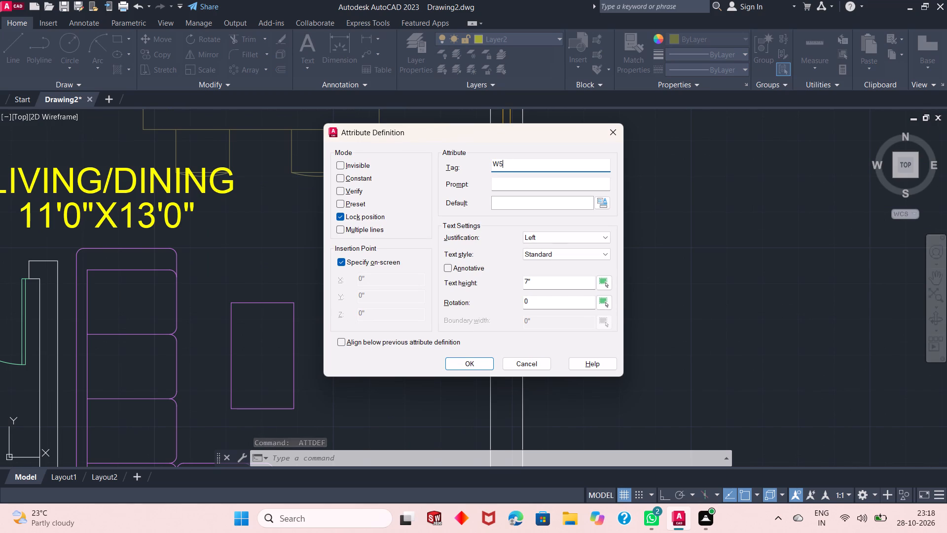
pyautogui.press('BackSpace')
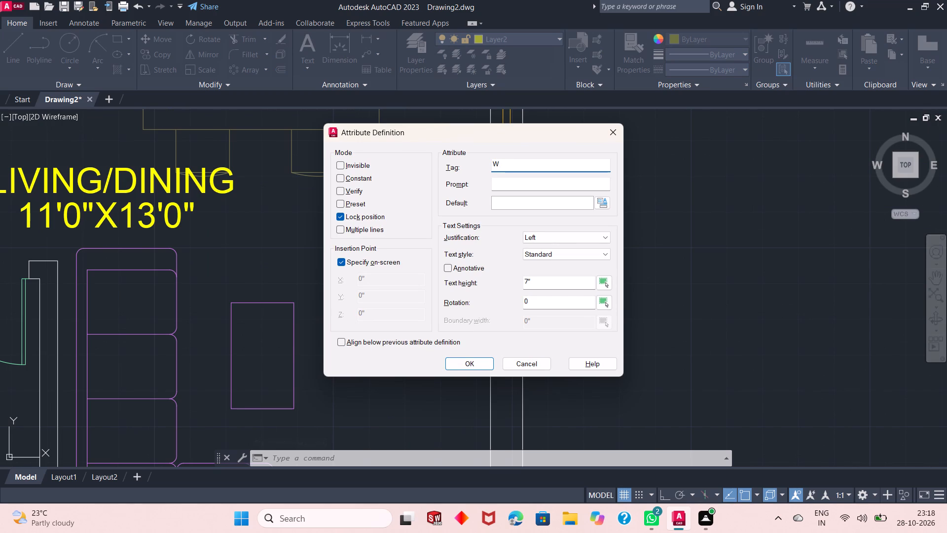
pyautogui.press('3')
pyautogui.press('Return')
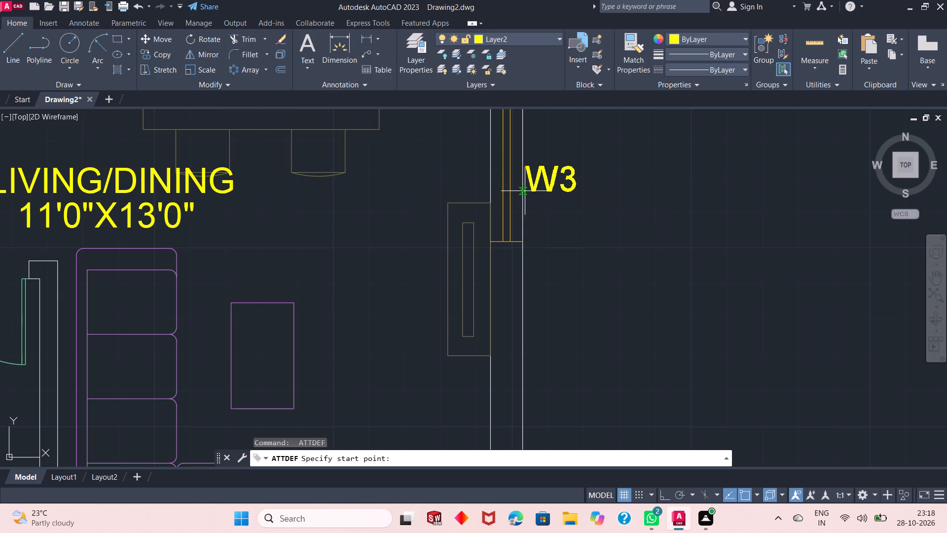
pyautogui.click(530, 144)
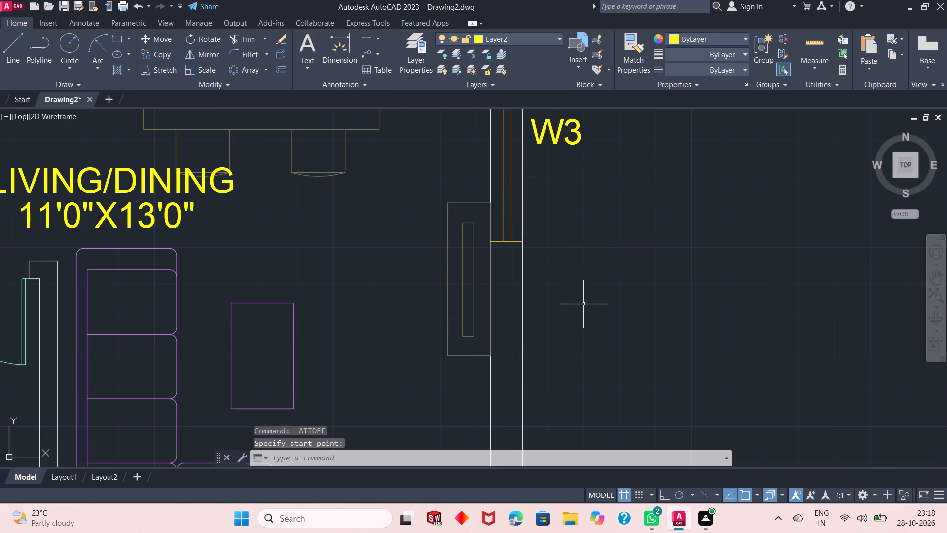
# Define an attribute with the tag D1 and place it in the BEDROOM2 door opening.
pyautogui.keyDown('ctrl'); pyautogui.scroll(-3, 585, 317); pyautogui.keyUp('ctrl')
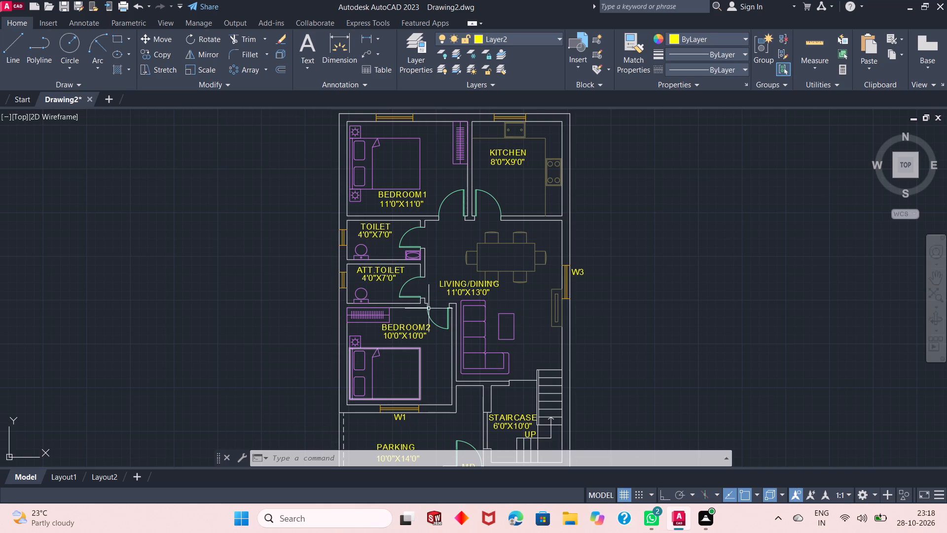
pyautogui.keyDown('ctrl'); pyautogui.scroll(2, 429, 308); pyautogui.keyUp('ctrl')
pyautogui.press('space')
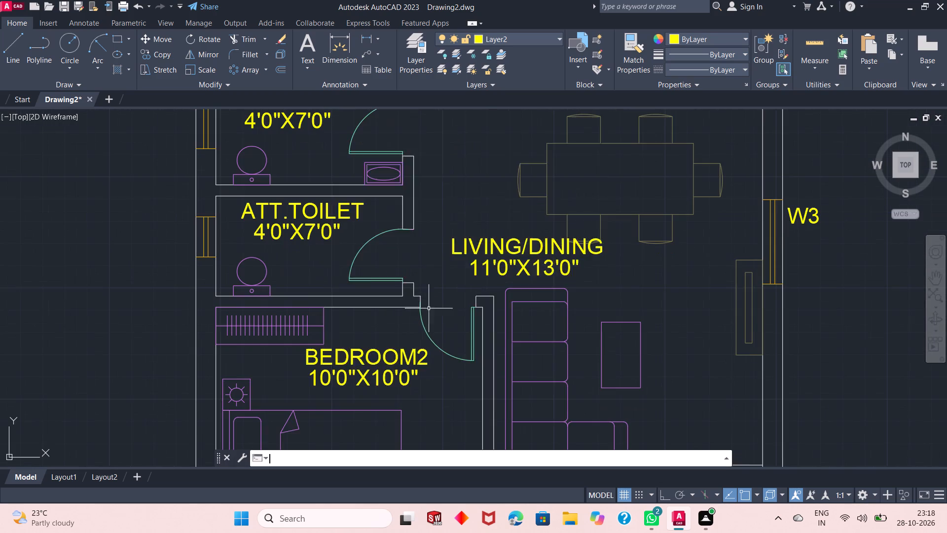
pyautogui.press('d')
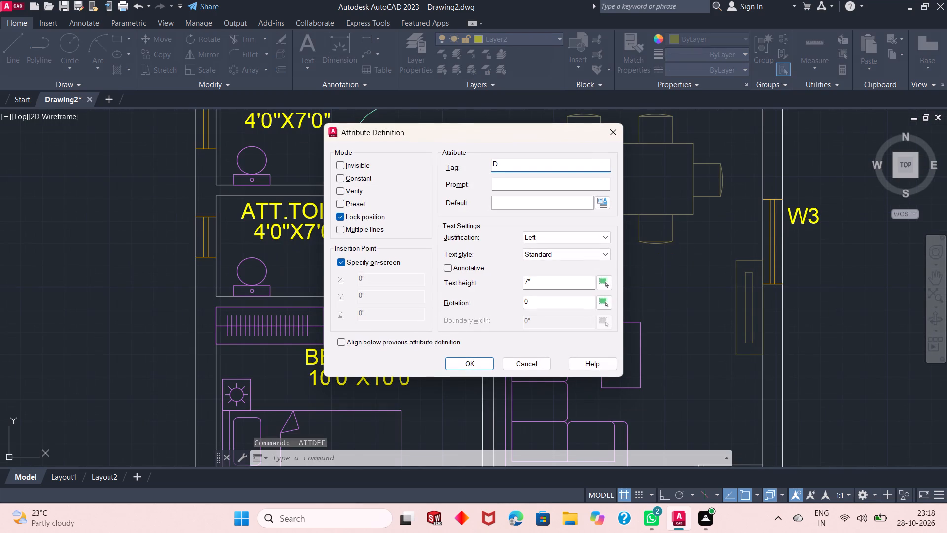
pyautogui.press('1')
pyautogui.press('Return')
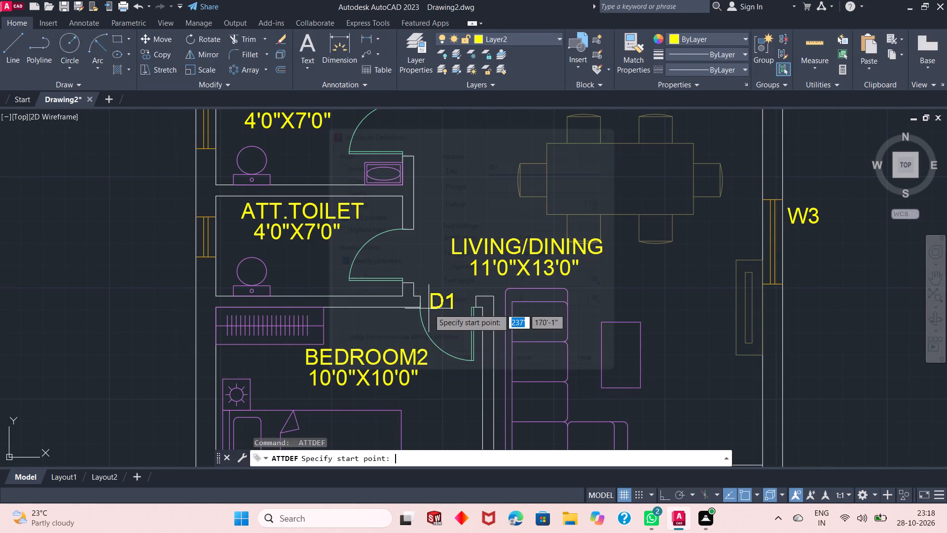
pyautogui.click(435, 319)
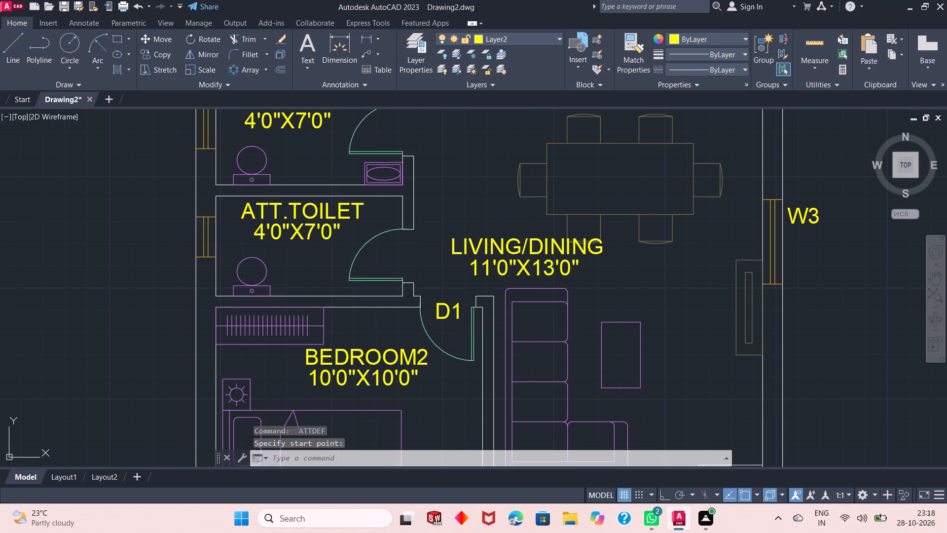
# Define an attribute with the tag D2 and place it at the ATT.TOILET door opening.
pyautogui.press('space')
pyautogui.write('D2')
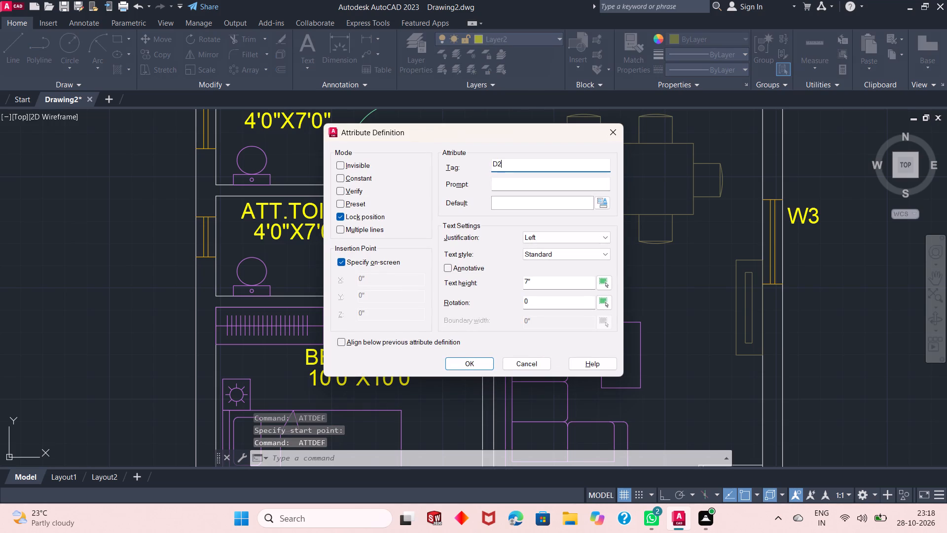
pyautogui.press('Return')
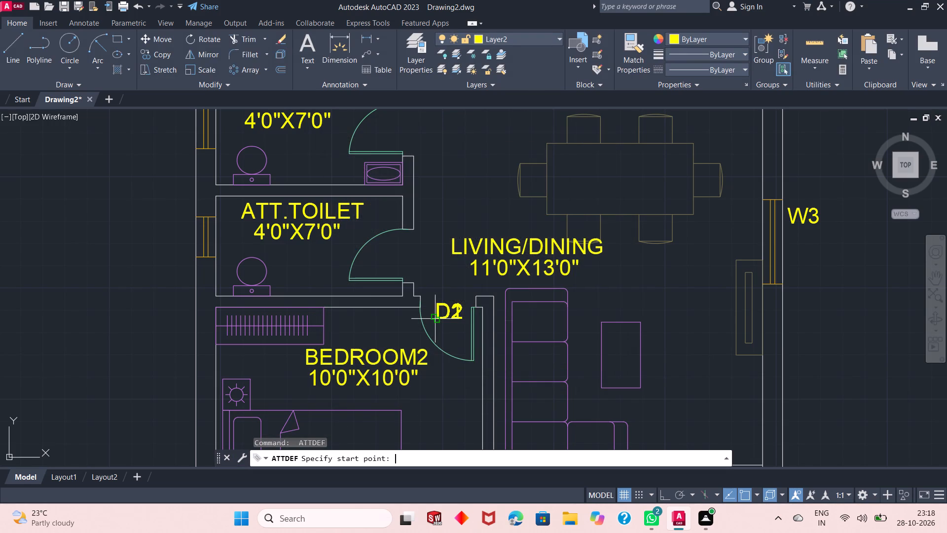
pyautogui.click(395, 261)
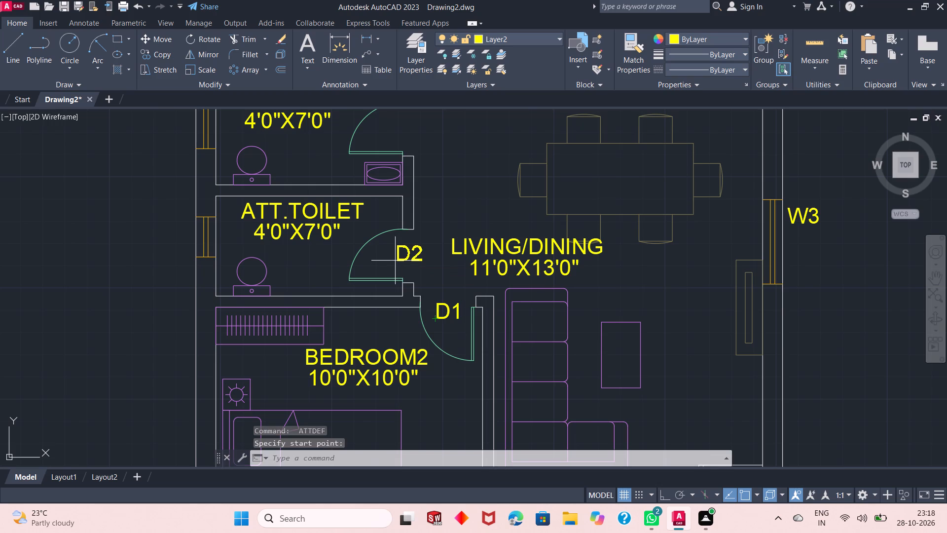
# Define another attribute with the tag D2 and place it at the door opening of the TOILET above ATT.TOILET.
pyautogui.press('space')
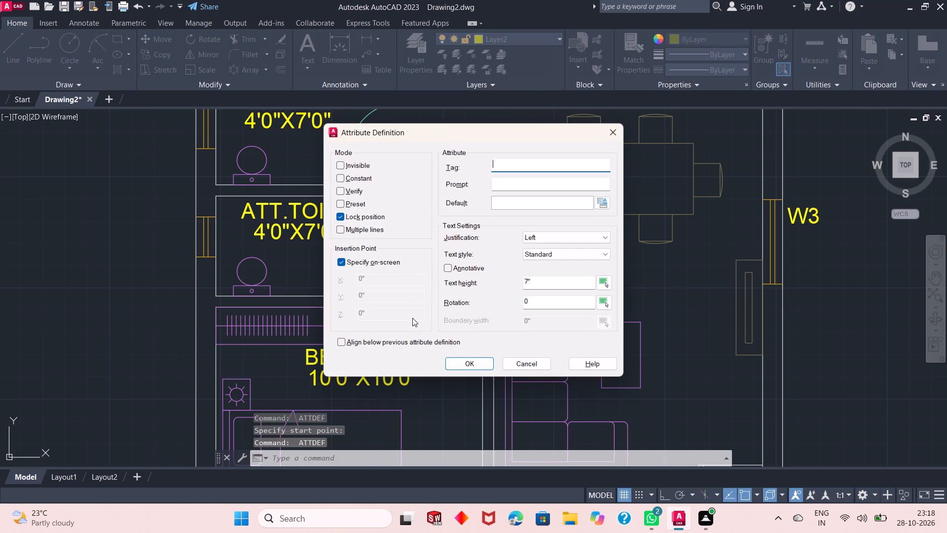
pyautogui.write('D2')
pyautogui.press('Return')
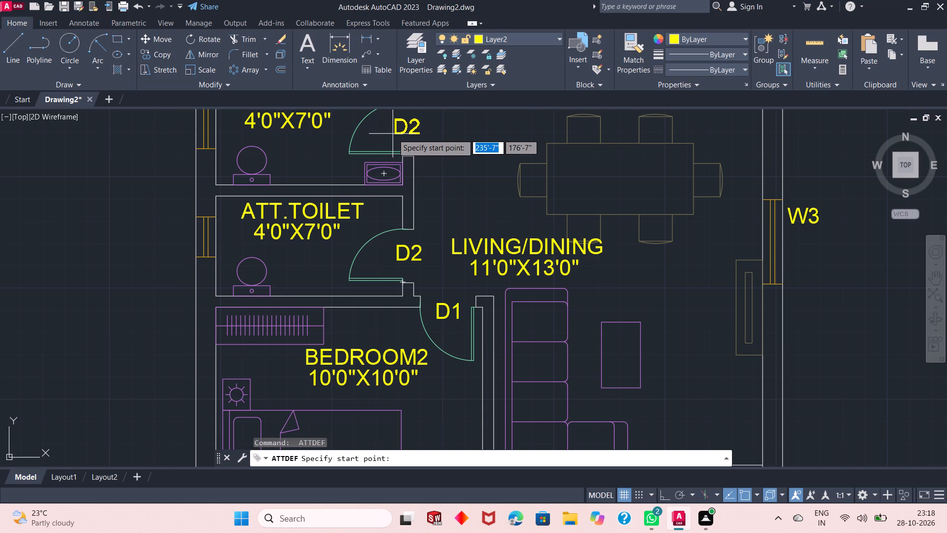
pyautogui.click(392, 135)
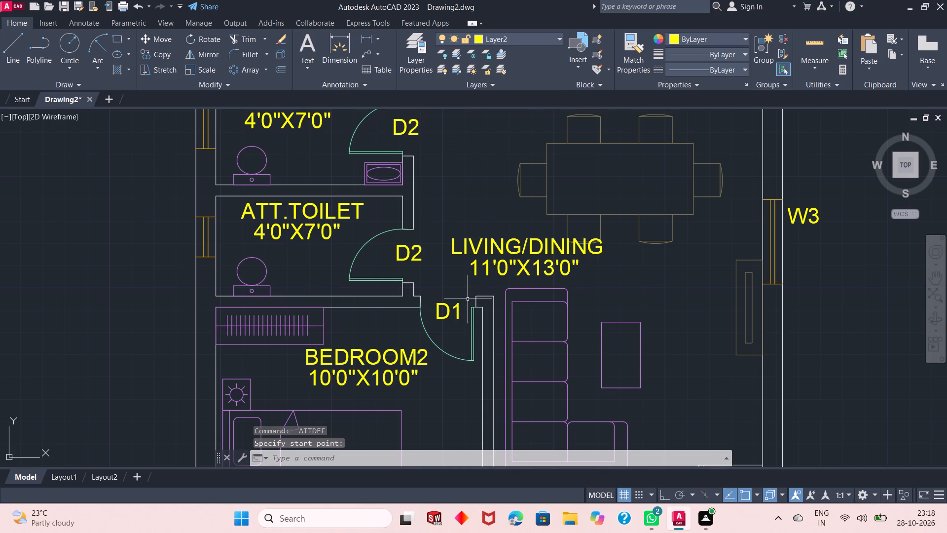
pyautogui.keyDown('ctrl'); pyautogui.scroll(-2, 468, 300); pyautogui.keyUp('ctrl')
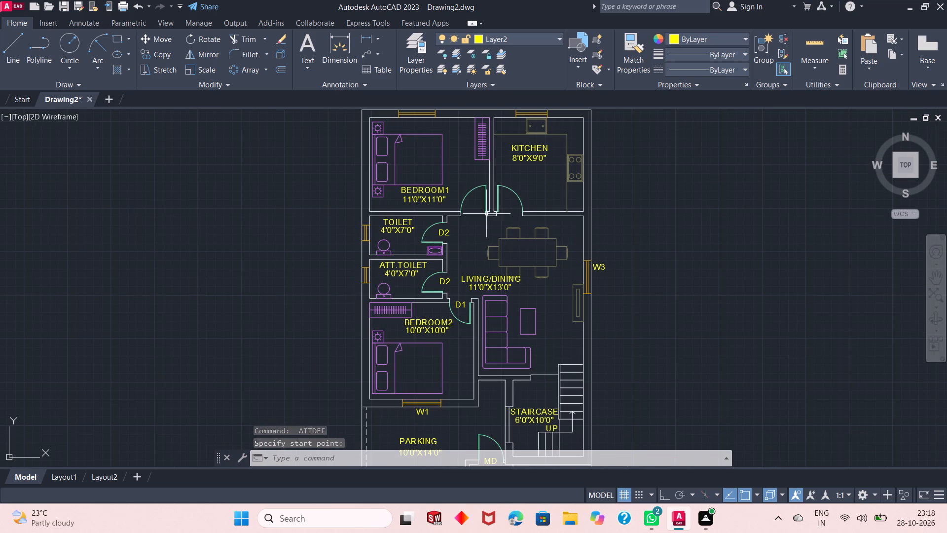
# Define an attribute with the tag D1 and place it in the BEDROOM1 door opening.
pyautogui.keyDown('ctrl'); pyautogui.scroll(2, 488, 210); pyautogui.keyUp('ctrl')
pyautogui.press('space')
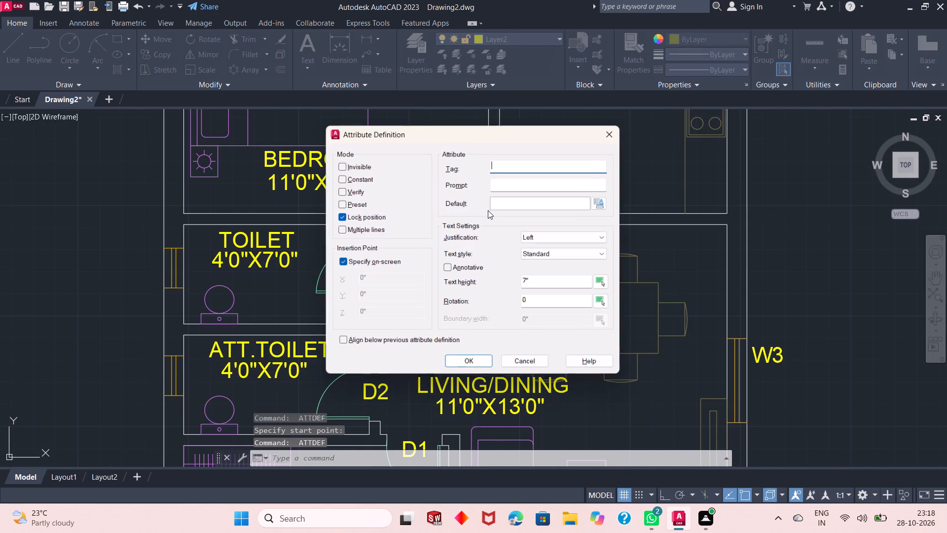
pyautogui.write('D1')
pyautogui.press('Return')
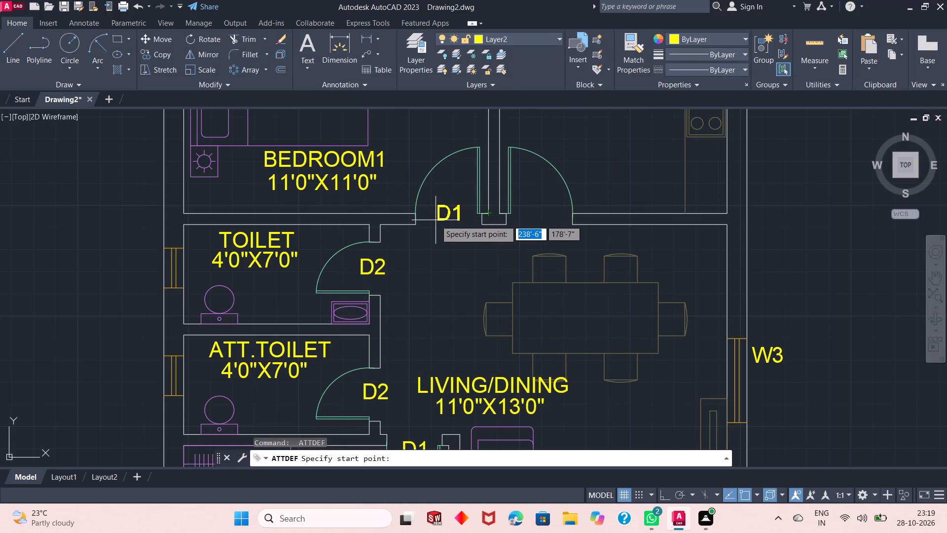
pyautogui.click(436, 220)
# Define another attribute with the tag D1 and place it in the KITCHEN door opening.
pyautogui.press('space')
pyautogui.write('D1')
pyautogui.press('Return')
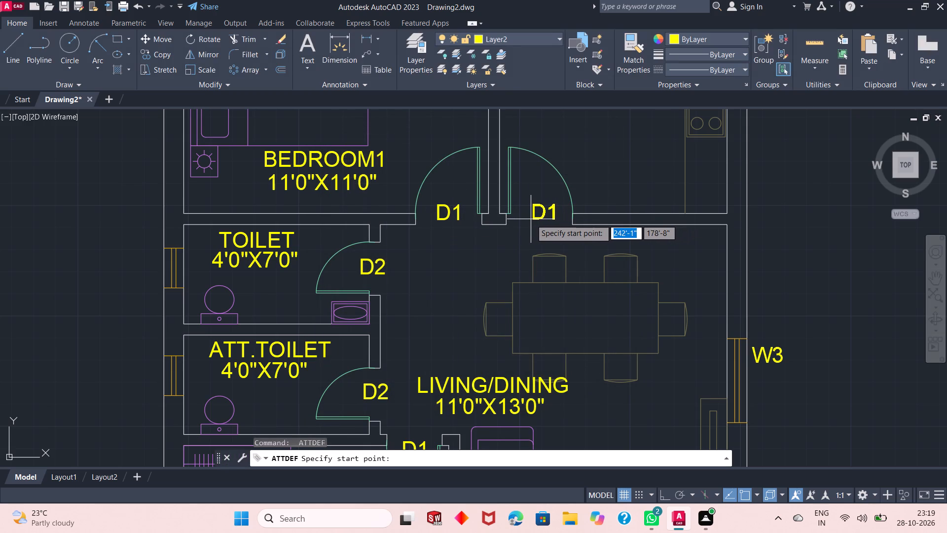
pyautogui.click(531, 219)
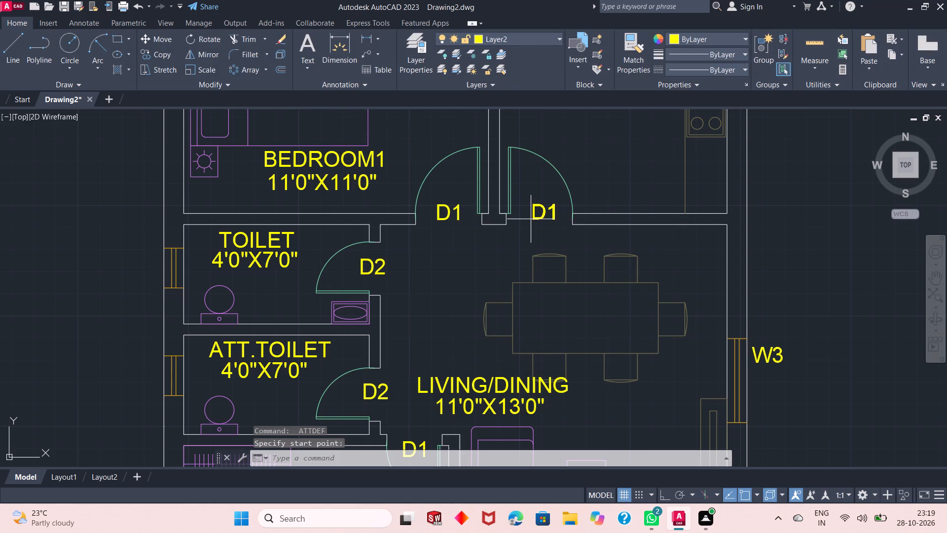
# Define an attribute with the tag V and place it just outside the ATT.TOILET window.
pyautogui.press('space')
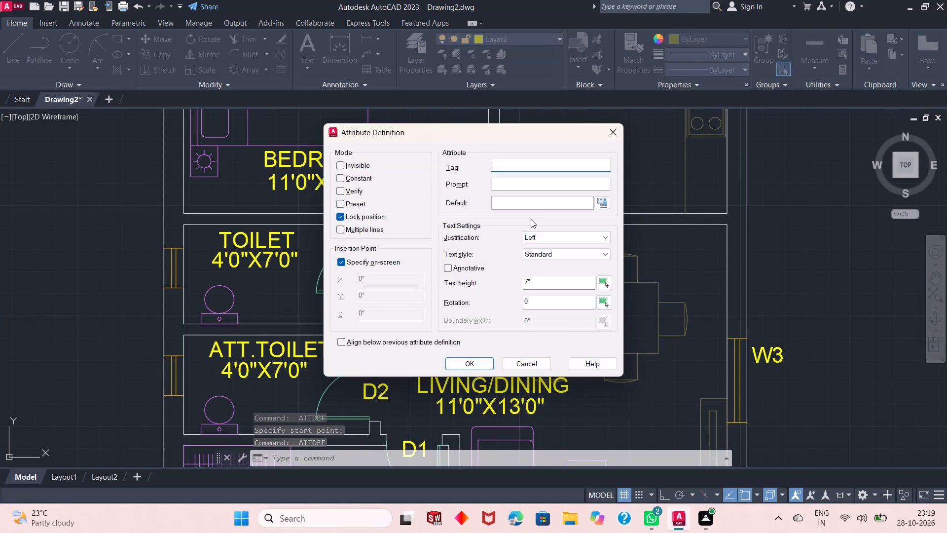
pyautogui.press('v')
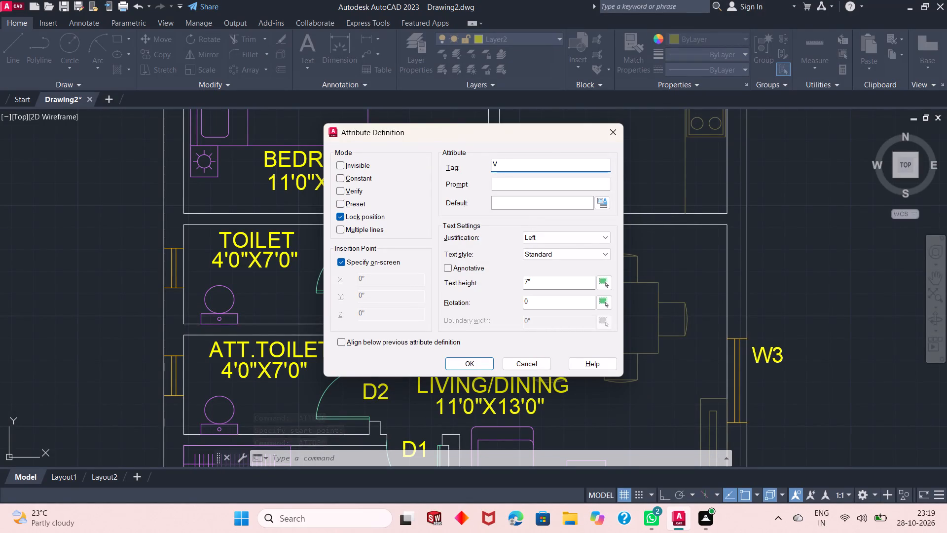
pyautogui.press('Return')
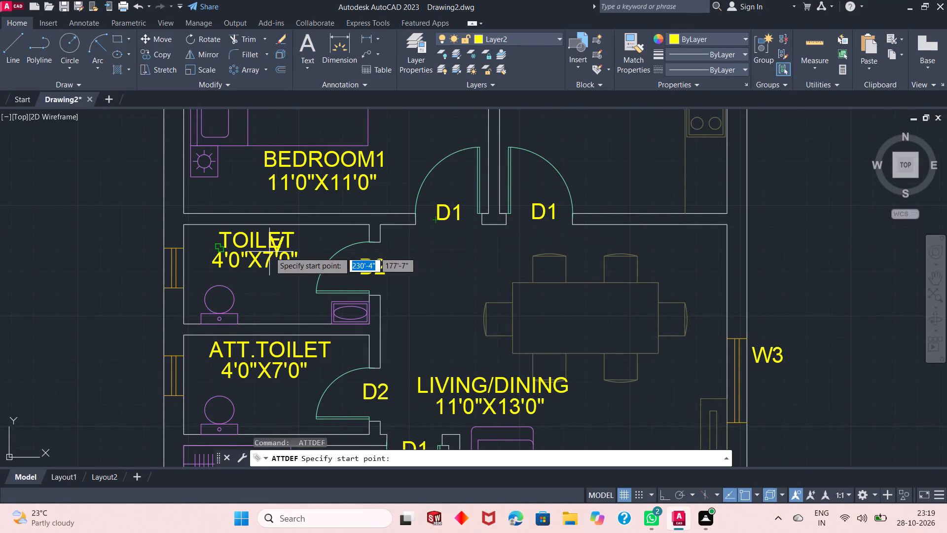
pyautogui.click(145, 383)
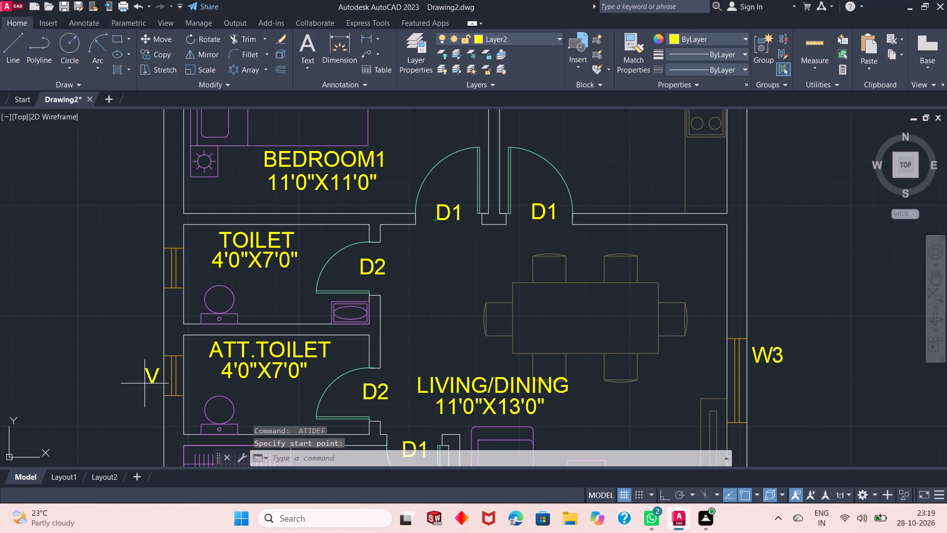
# Define another attribute with the tag V and place it outside the TOILET window, in line above the ATT.TOILET's V.
pyautogui.press('space')
pyautogui.write('V')
pyautogui.press('Return')
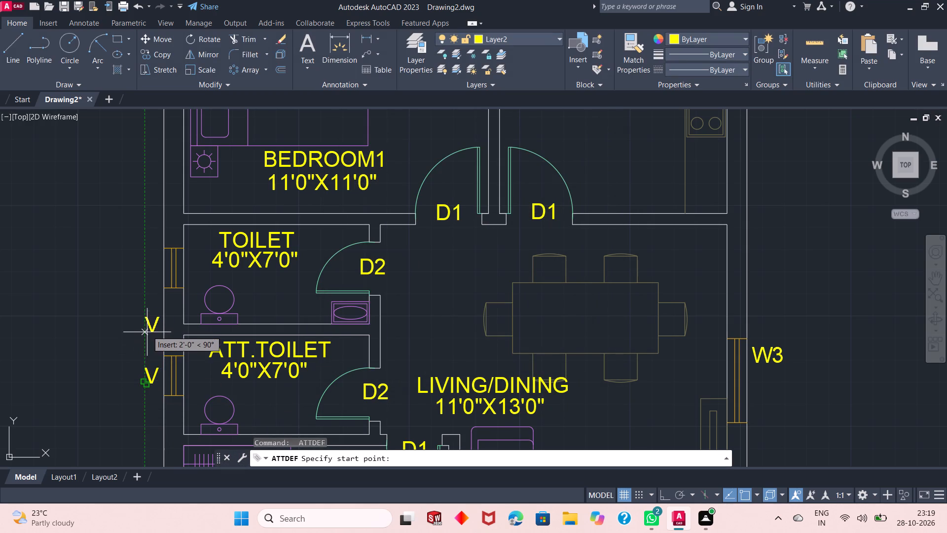
pyautogui.click(144, 276)
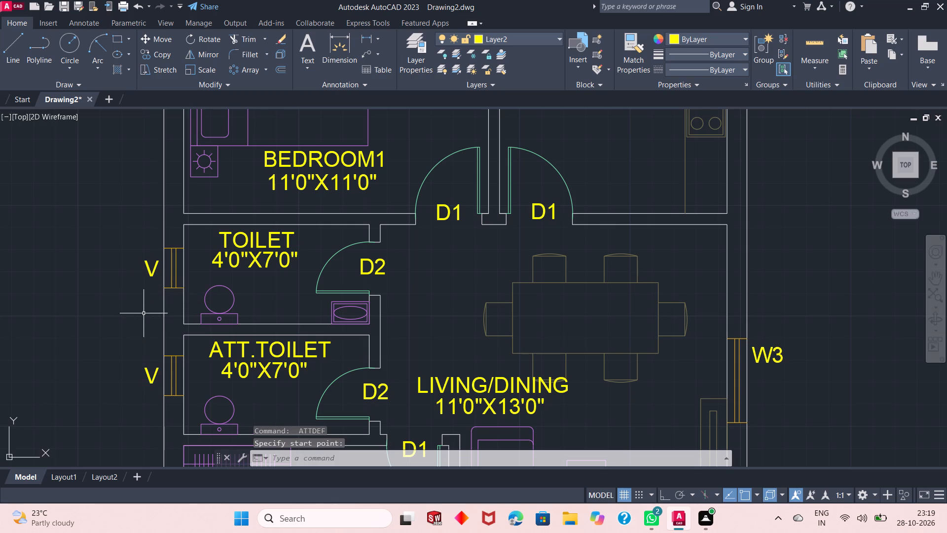
# Define an attribute with the tag W1 and place it just outside the BEDROOM1 window in the top outer wall.
pyautogui.keyDown('ctrl'); pyautogui.scroll(-2, 148, 327); pyautogui.keyUp('ctrl')
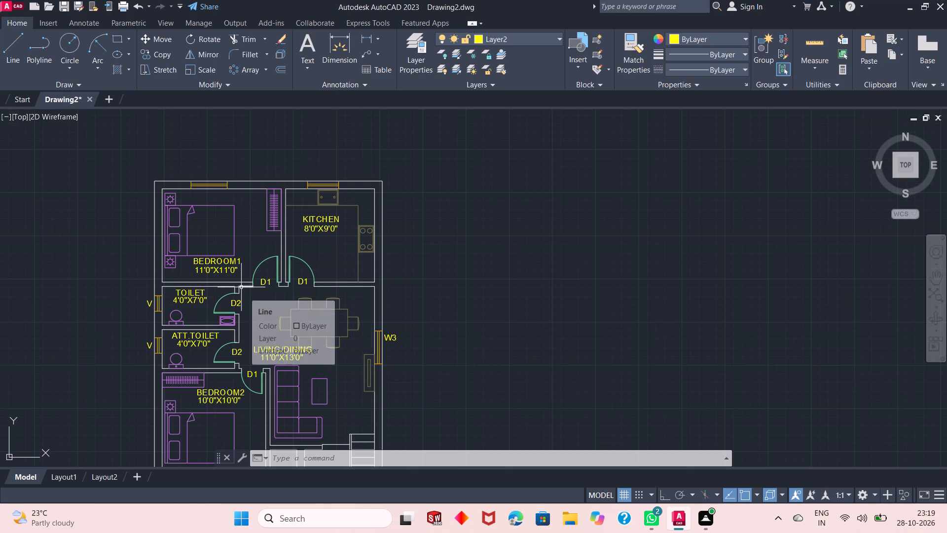
pyautogui.keyDown('ctrl'); pyautogui.scroll(4, 247, 152); pyautogui.keyUp('ctrl')
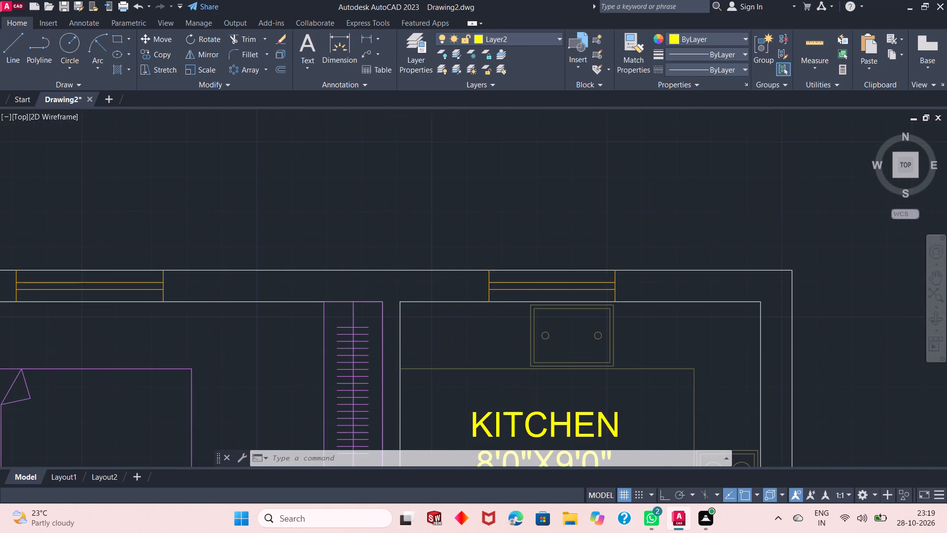
pyautogui.keyDown('ctrl'); pyautogui.scroll(-2, 247, 152); pyautogui.keyUp('ctrl')
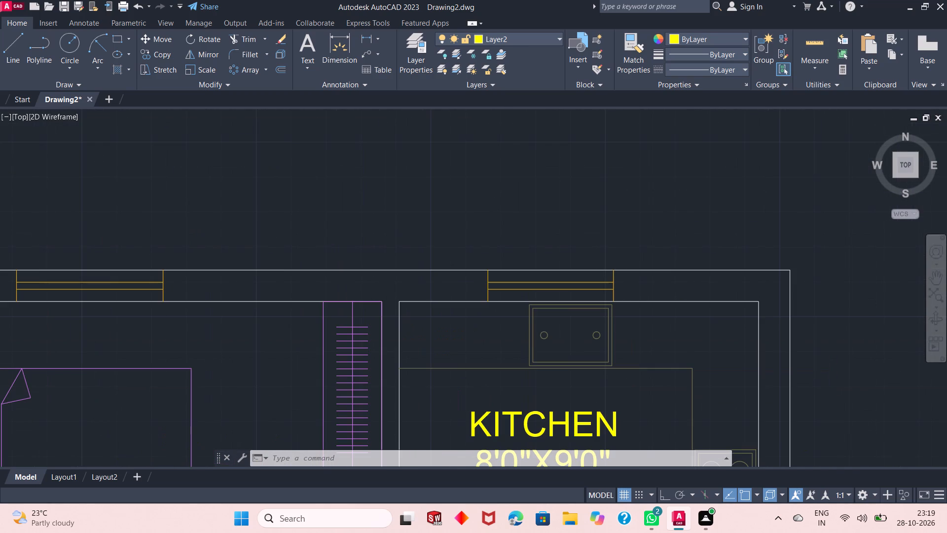
pyautogui.press('space')
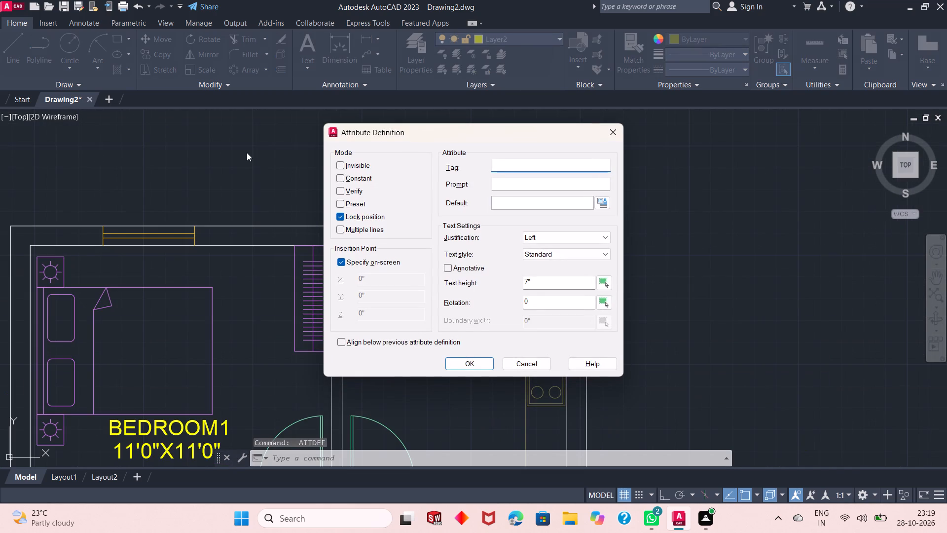
pyautogui.write('W1')
pyautogui.press('Return')
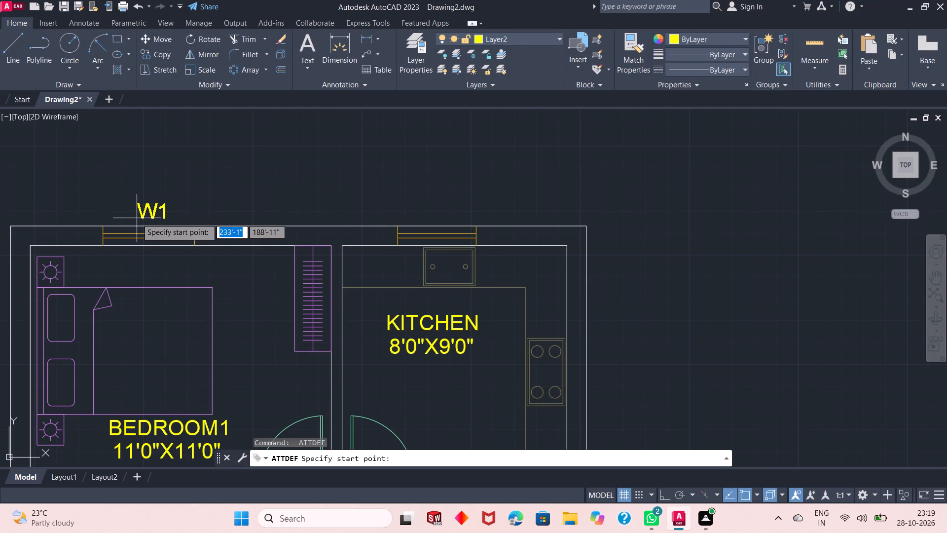
pyautogui.click(135, 218)
# Define an attribute with the tag W2 and place it just outside the KITCHEN window, level with BEDROOM1's W1.
pyautogui.press('space')
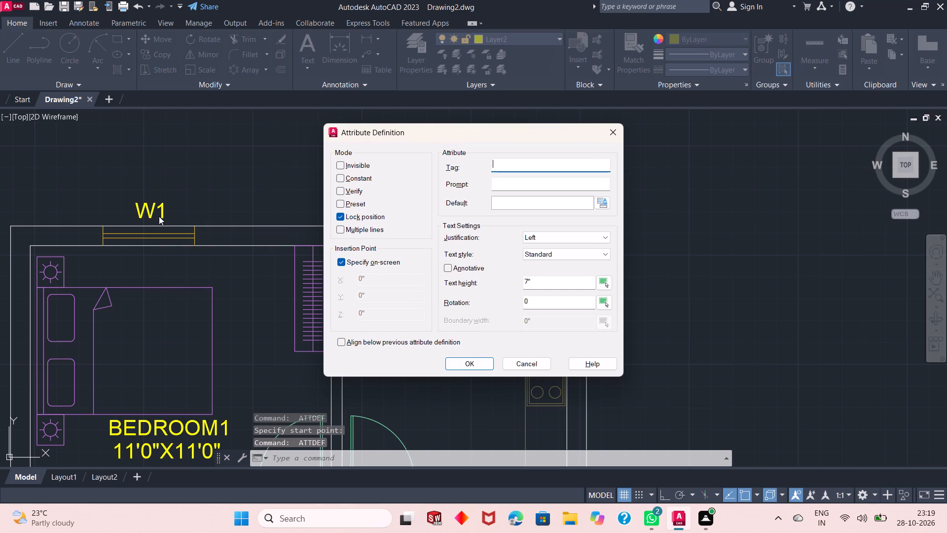
pyautogui.write('W2')
pyautogui.press('Return')
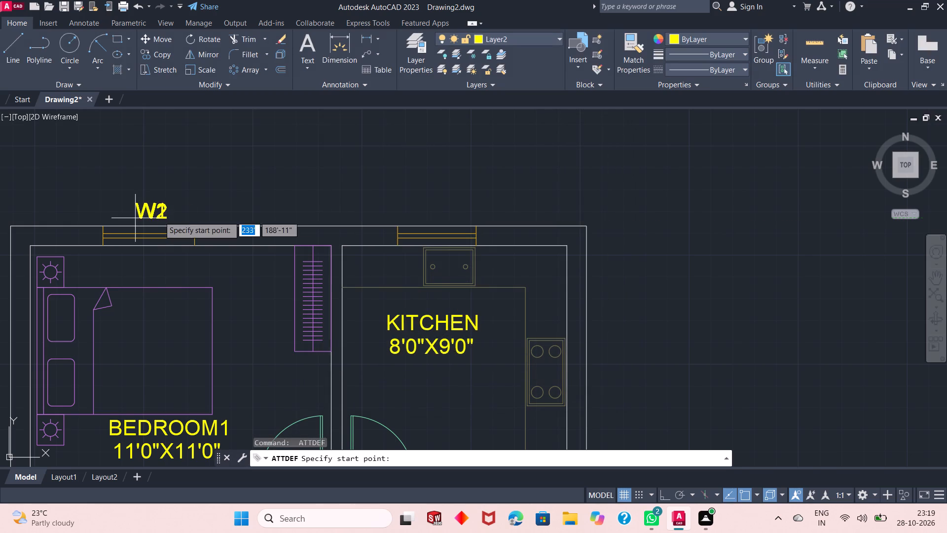
pyautogui.click(418, 215)
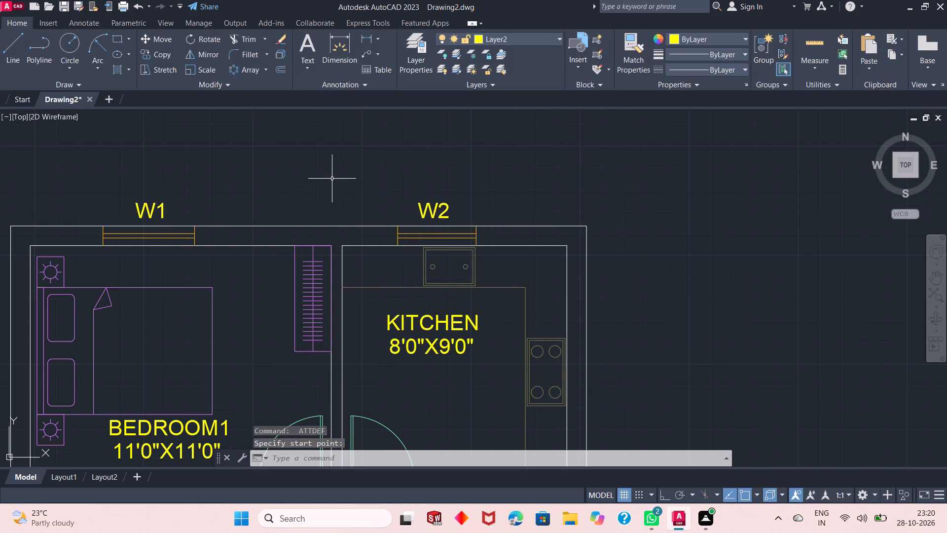
# Start a Solid hatch in colour 147,149,152 and fill the wall sections around BEDROOM1 and the KITCHEN.
pyautogui.keyDown('ctrl'); pyautogui.scroll(-2, 332, 179); pyautogui.keyUp('ctrl')
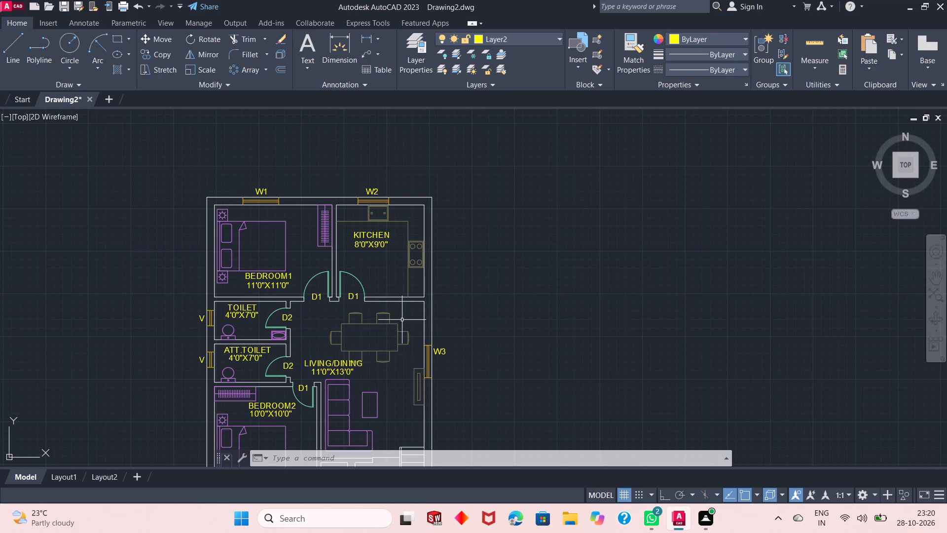
pyautogui.keyDown('ctrl'); pyautogui.scroll(-2, 491, 284); pyautogui.keyUp('ctrl')
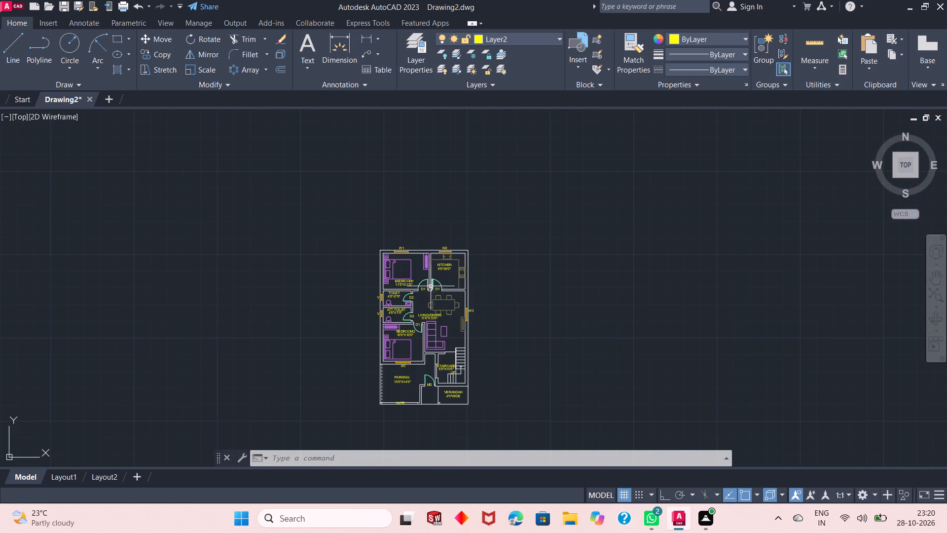
pyautogui.keyDown('ctrl'); pyautogui.scroll(1, 420, 309); pyautogui.keyUp('ctrl')
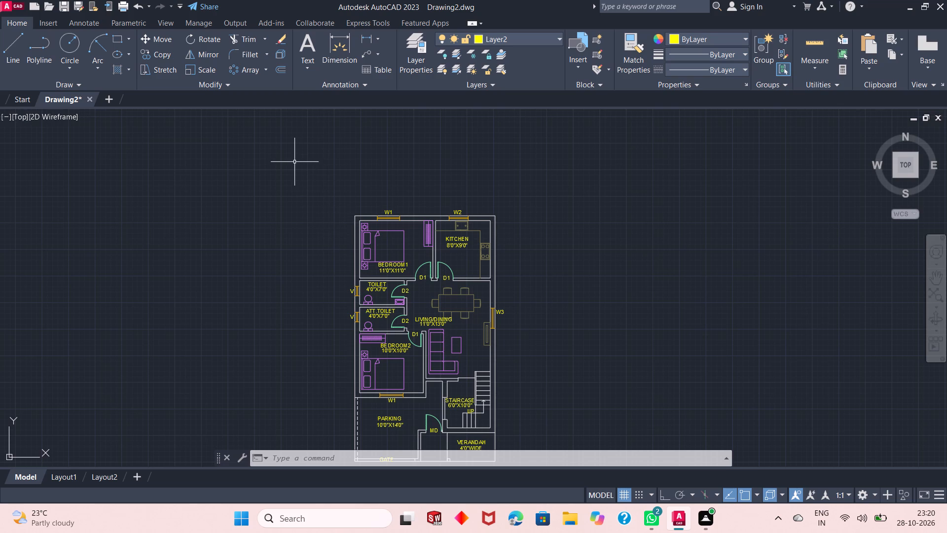
pyautogui.write('H')
pyautogui.press('space')
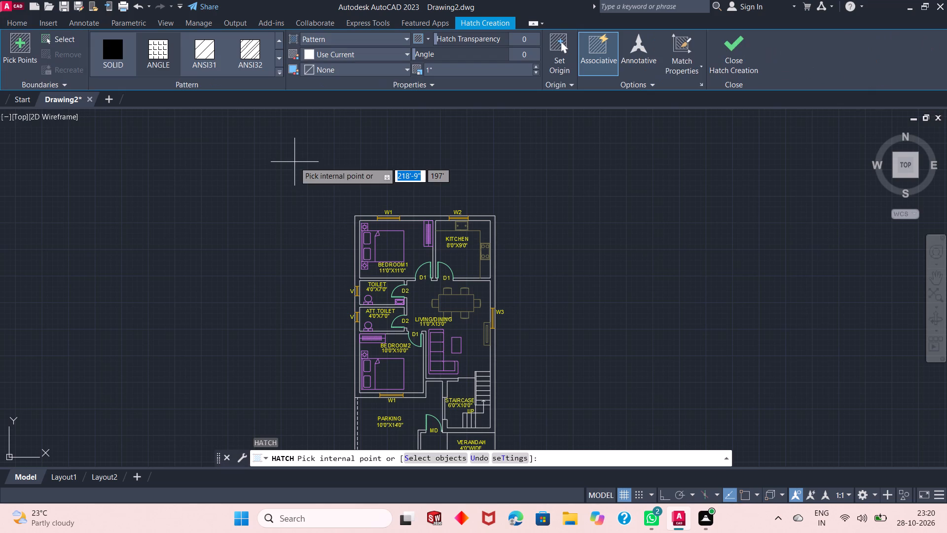
pyautogui.click(310, 58)
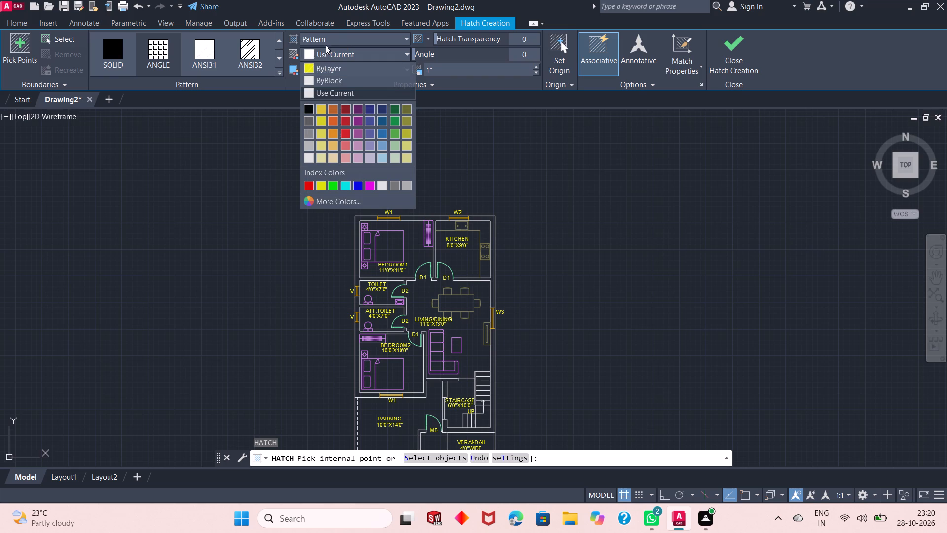
pyautogui.click(339, 40)
pyautogui.click(339, 40)
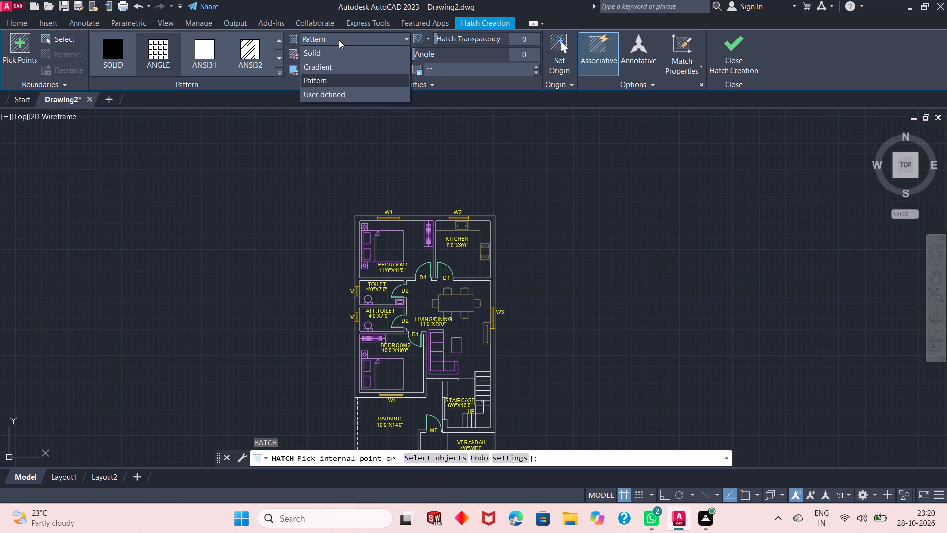
pyautogui.click(332, 47)
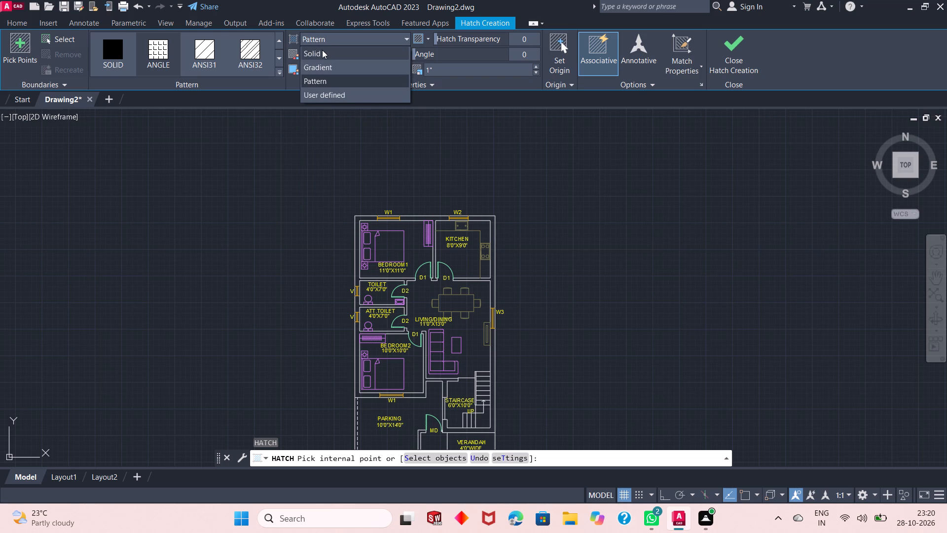
pyautogui.click(322, 50)
pyautogui.click(308, 56)
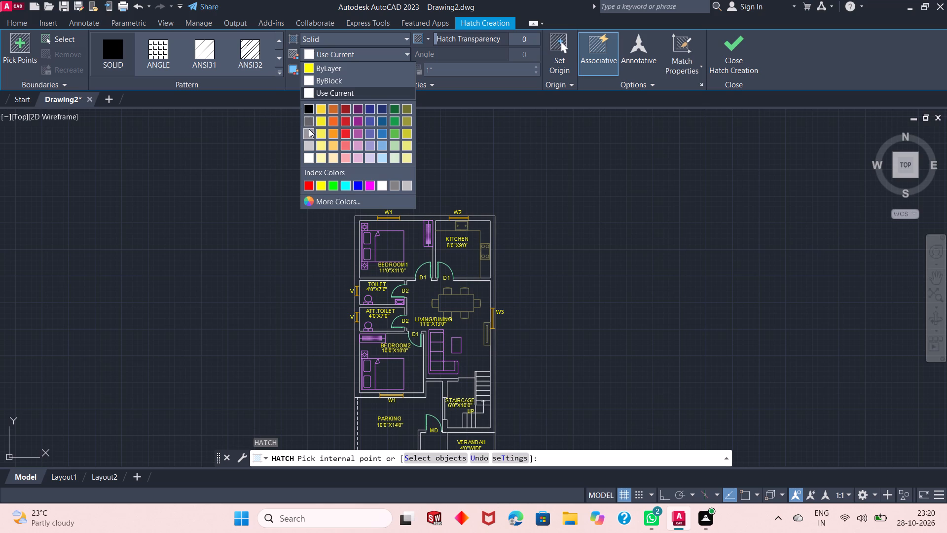
pyautogui.click(309, 129)
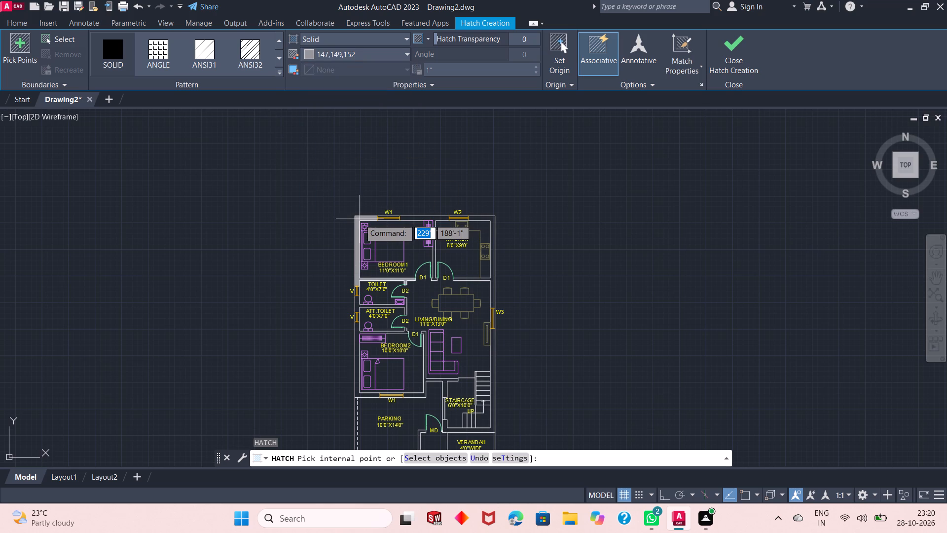
pyautogui.click(360, 219)
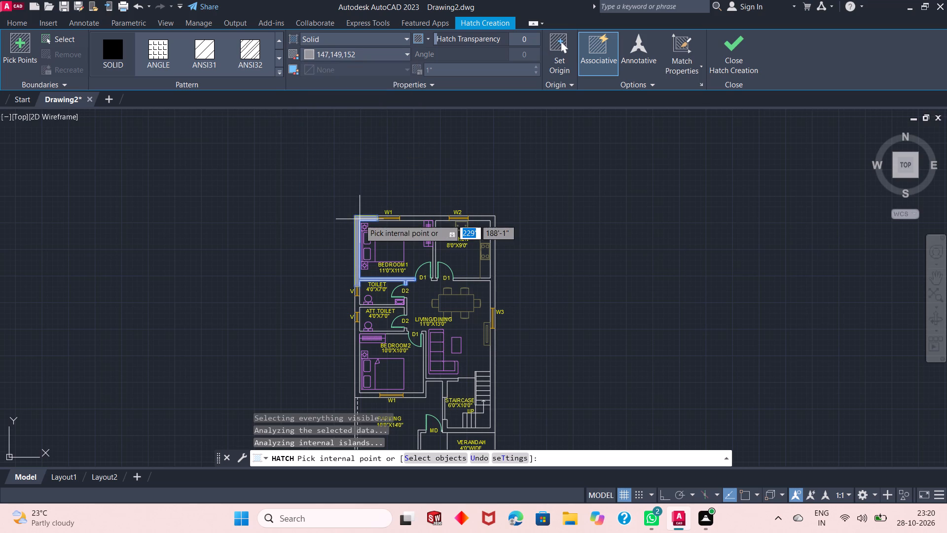
pyautogui.click(430, 219)
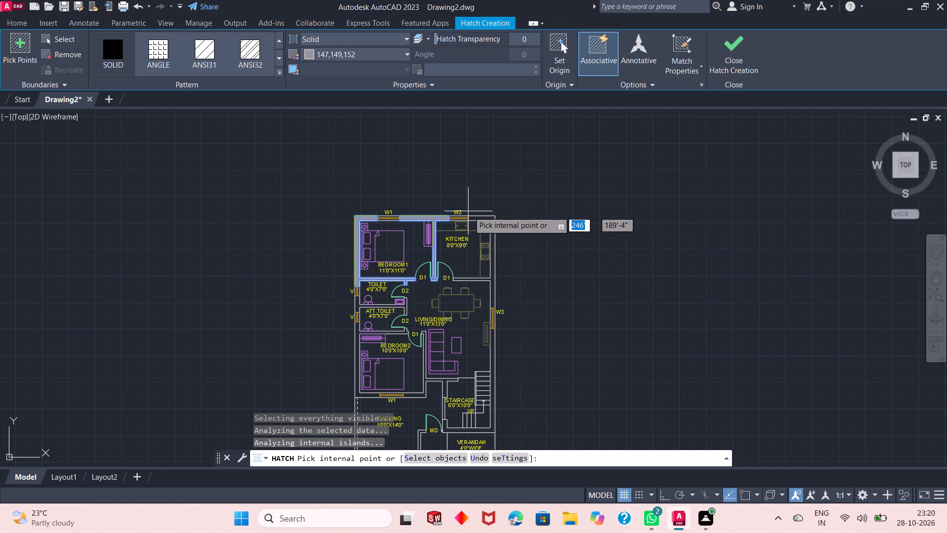
pyautogui.click(483, 217)
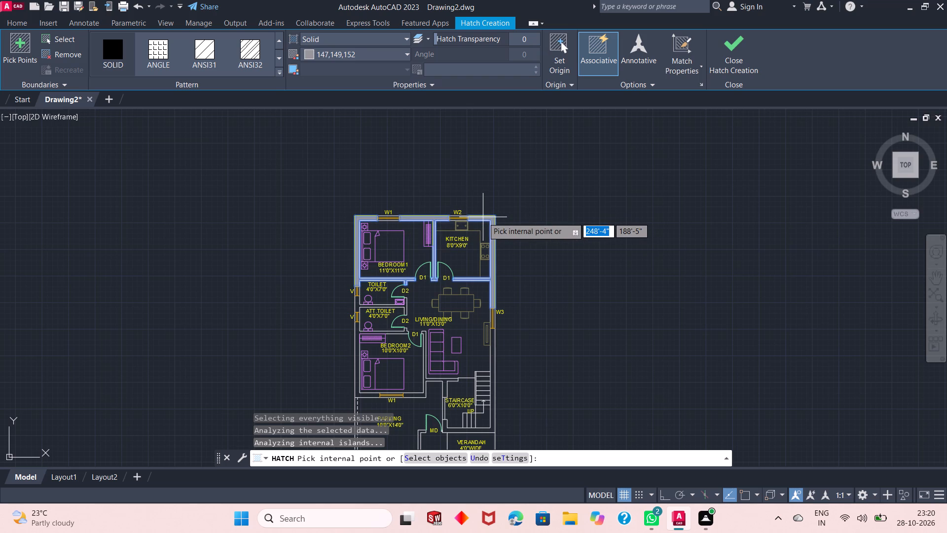
# Fill the remaining wall sections around the two toilets, BEDROOM2, LIVING/DINING and the STAIRCASE with the solid grey hatch.
pyautogui.click(358, 306)
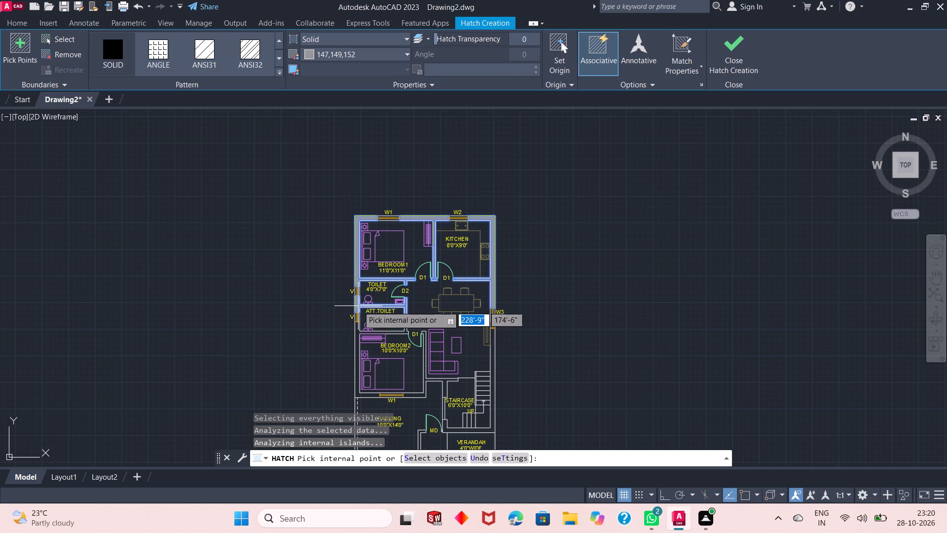
pyautogui.click(492, 339)
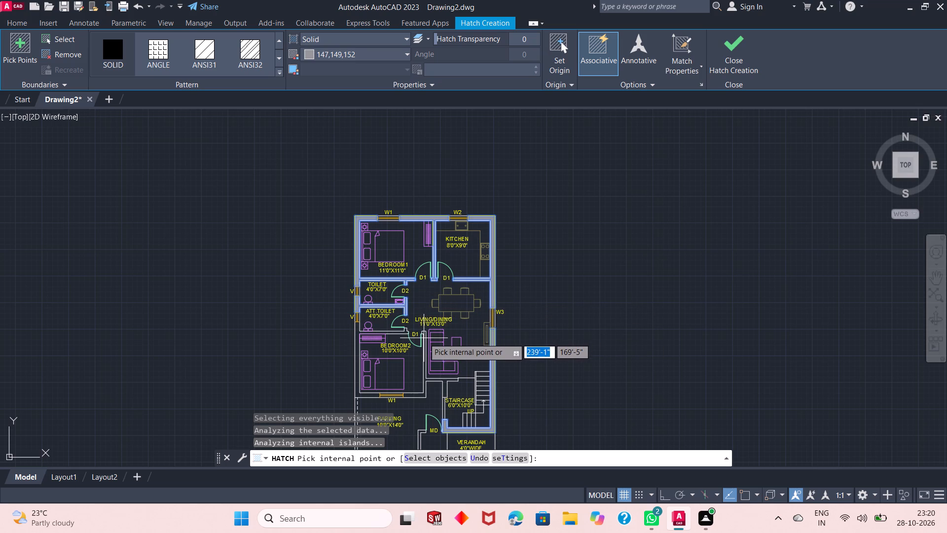
pyautogui.click(424, 340)
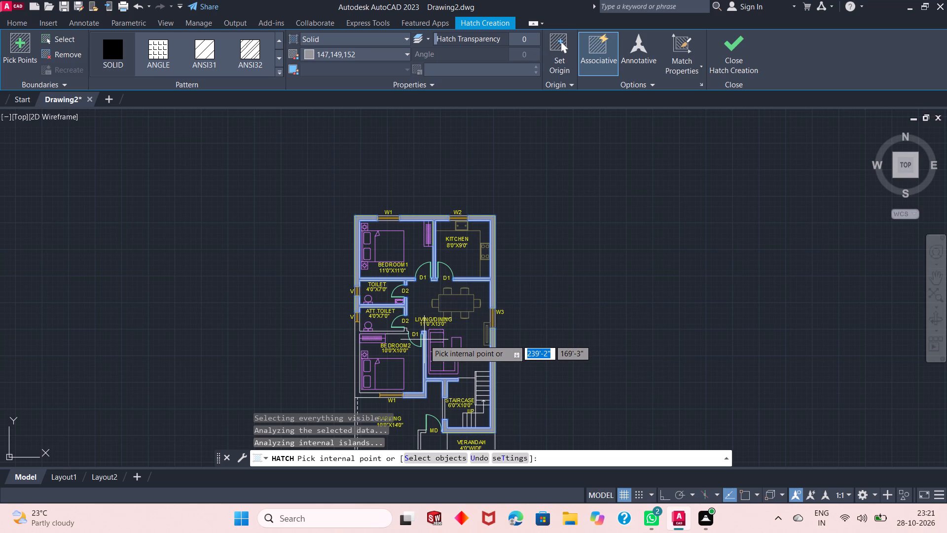
pyautogui.click(359, 331)
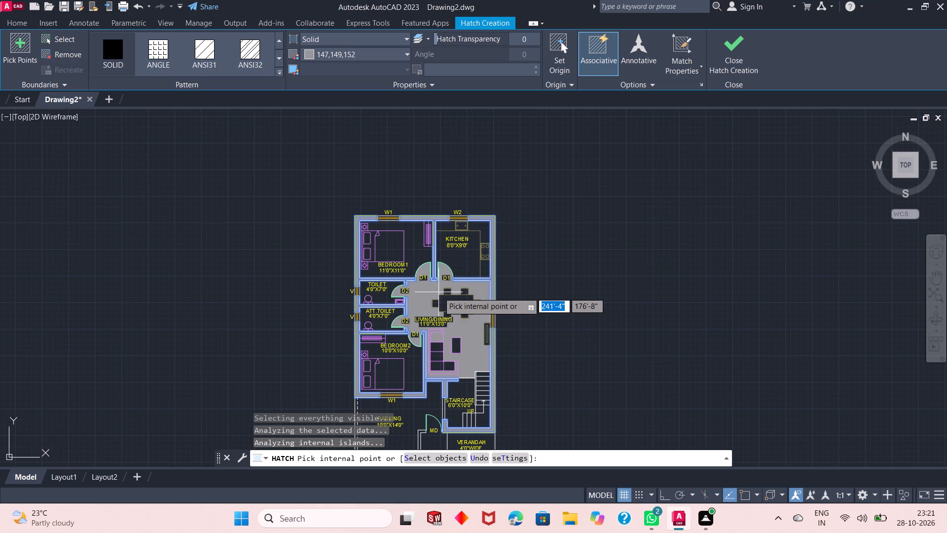
# Fill the wall between PARKING and the main door, the GATE end post and the VERANDAH corner pillar, and finish the hatch.
pyautogui.keyDown('ctrl'); pyautogui.scroll(-2, 438, 292); pyautogui.keyUp('ctrl')
pyautogui.keyDown('ctrl'); pyautogui.scroll(2, 426, 340); pyautogui.keyUp('ctrl')
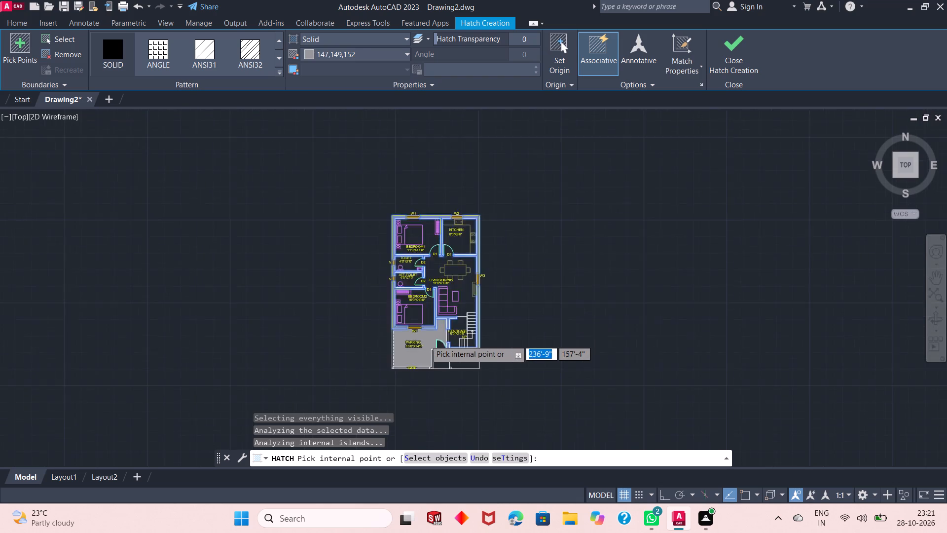
pyautogui.keyDown('ctrl'); pyautogui.scroll(1, 426, 340); pyautogui.keyUp('ctrl')
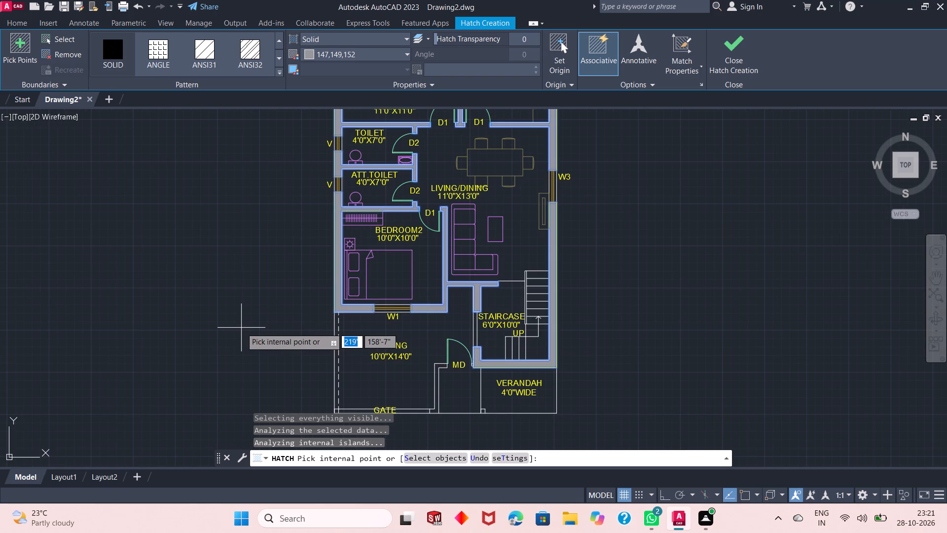
pyautogui.click(337, 410)
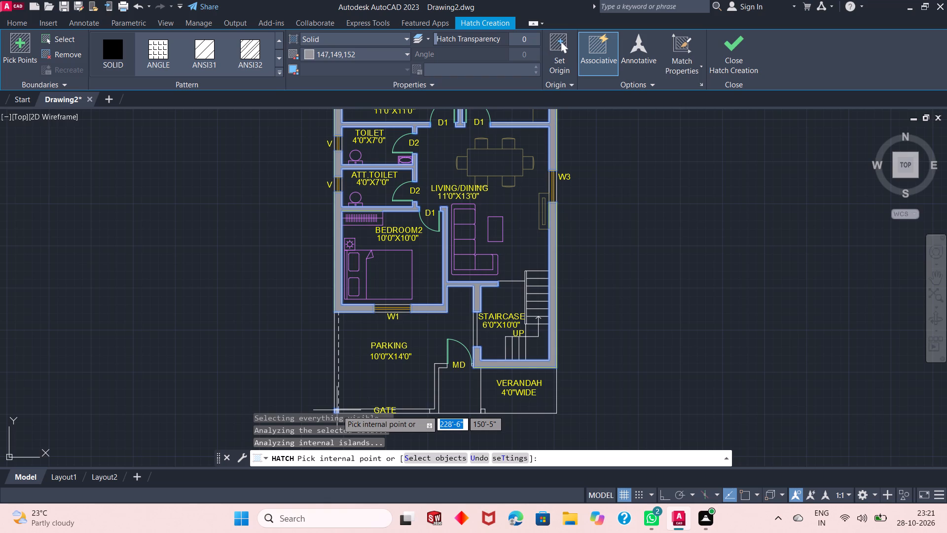
pyautogui.click(436, 412)
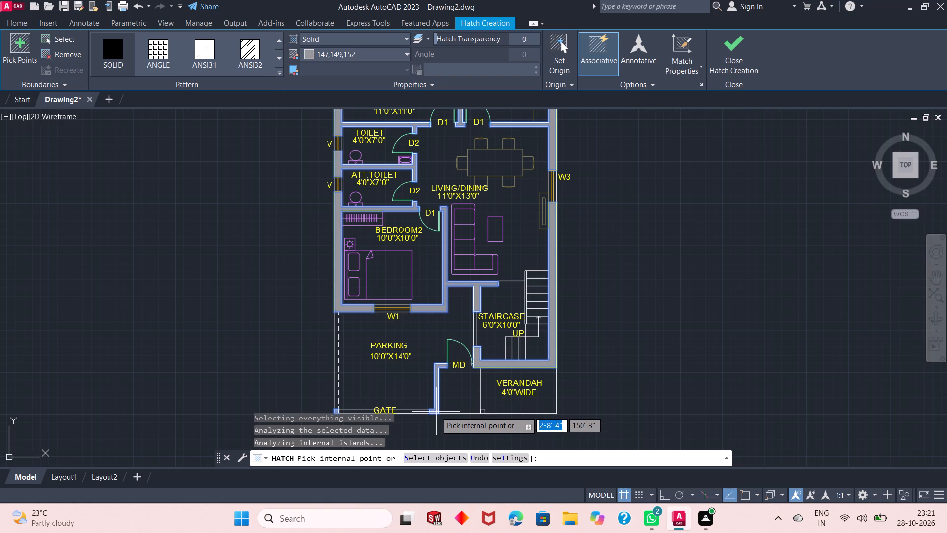
pyautogui.click(482, 412)
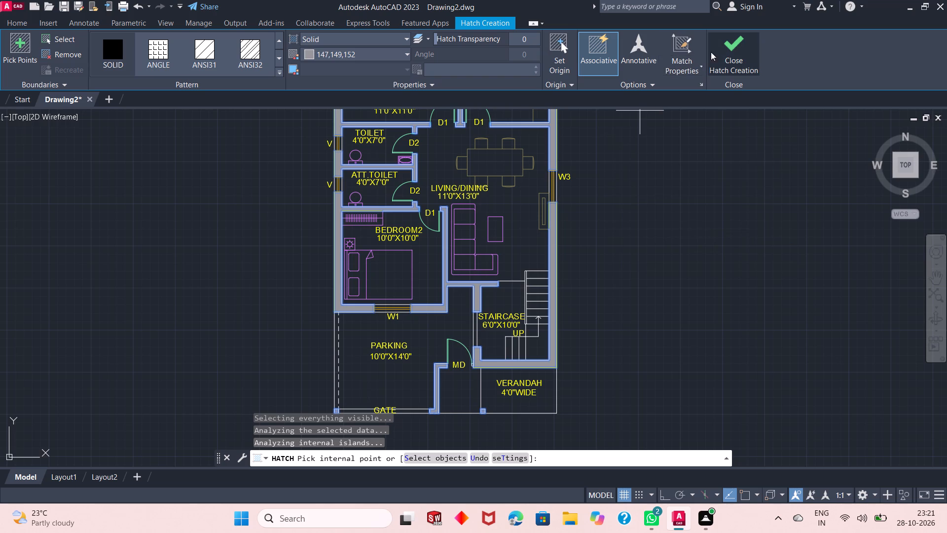
pyautogui.click(732, 54)
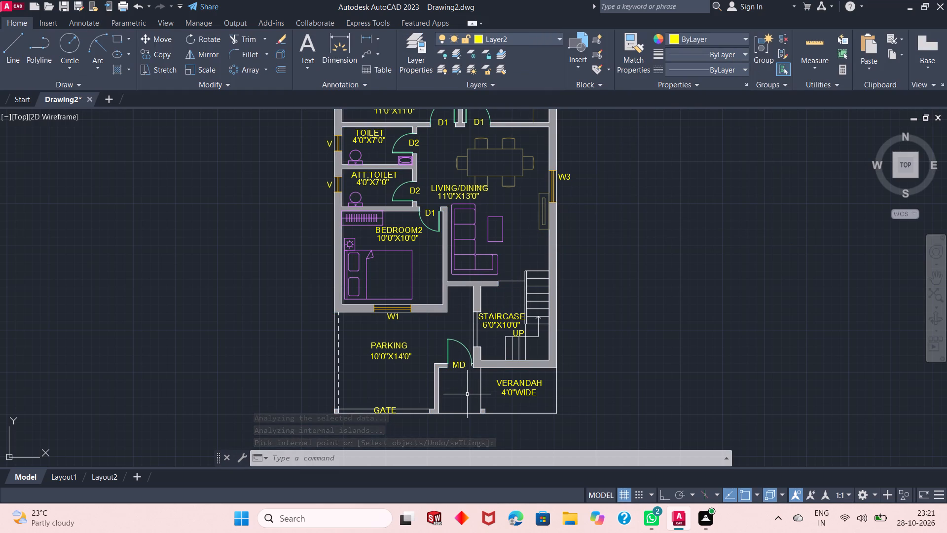
# Examine the hatched walls, furniture and door, window and ventilator labels across the whole floor plan.
pyautogui.keyDown('ctrl'); pyautogui.scroll(-1, 467, 394); pyautogui.keyUp('ctrl')
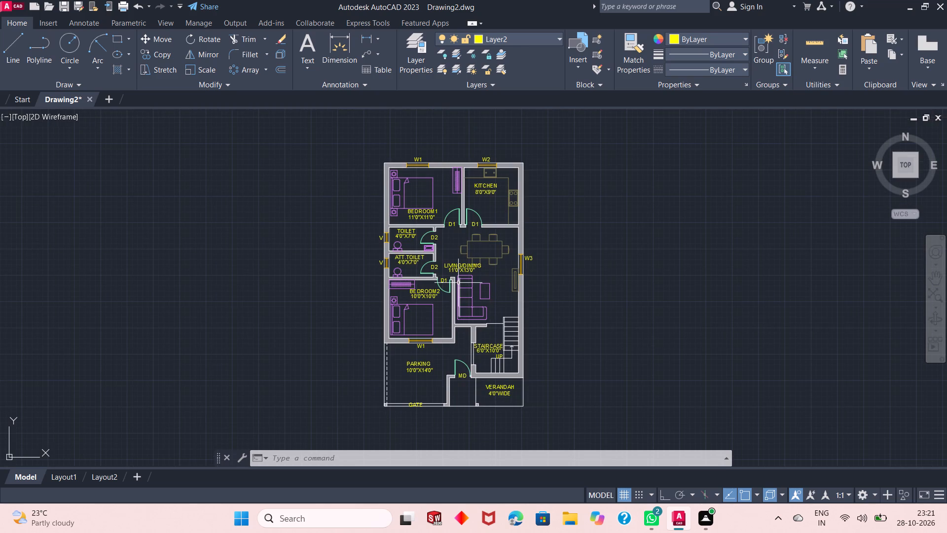
pyautogui.keyDown('ctrl'); pyautogui.scroll(3, 458, 282); pyautogui.keyUp('ctrl')
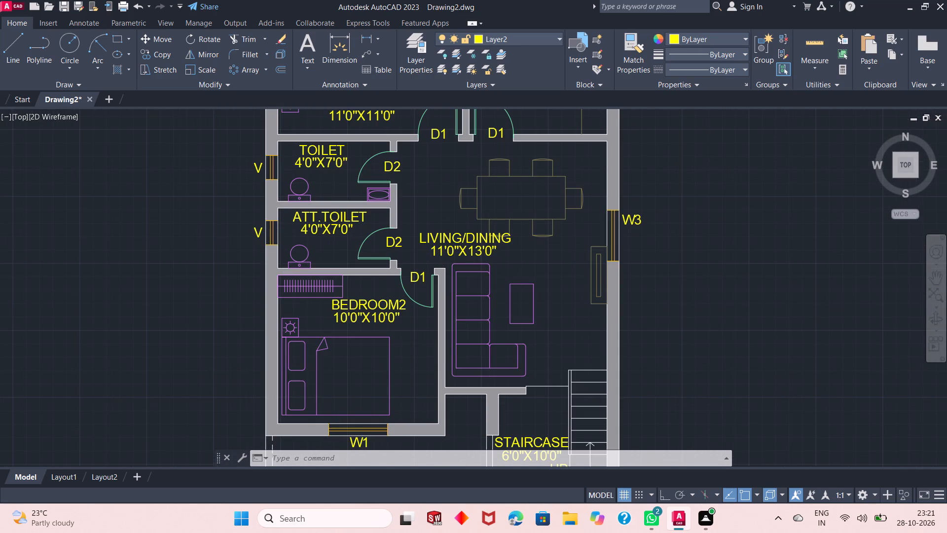
pyautogui.keyDown('ctrl'); pyautogui.scroll(-2, 458, 282); pyautogui.keyUp('ctrl')
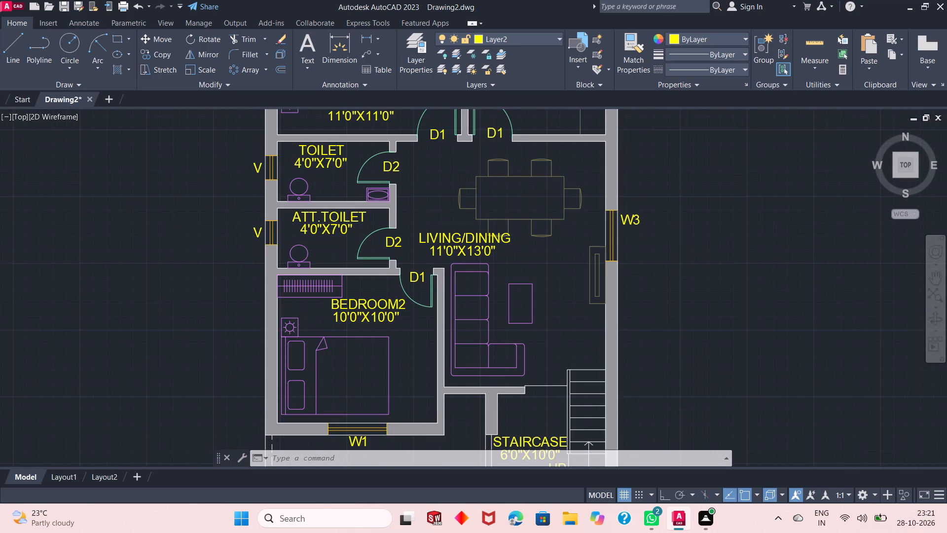
pyautogui.keyDown('ctrl'); pyautogui.scroll(-2, 485, 362); pyautogui.keyUp('ctrl')
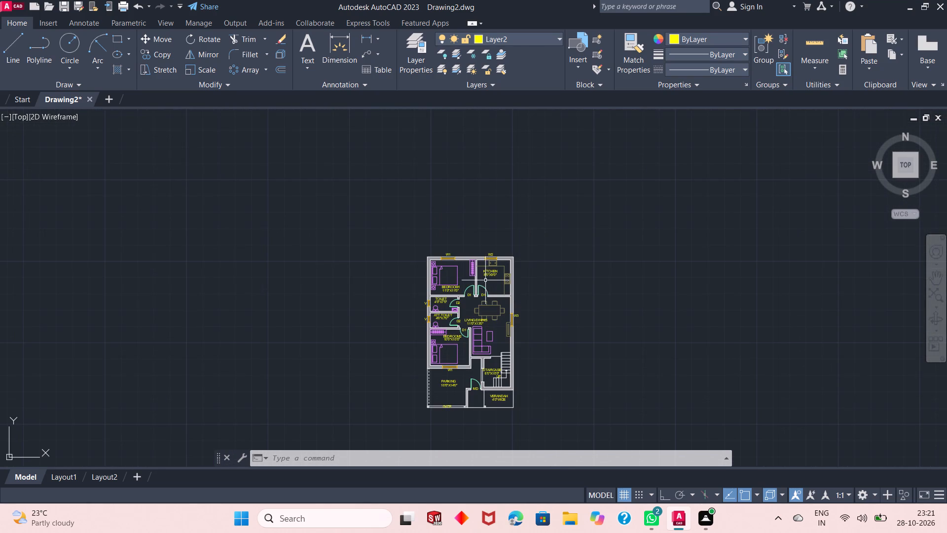
pyautogui.keyDown('ctrl'); pyautogui.scroll(3, 481, 282); pyautogui.keyUp('ctrl')
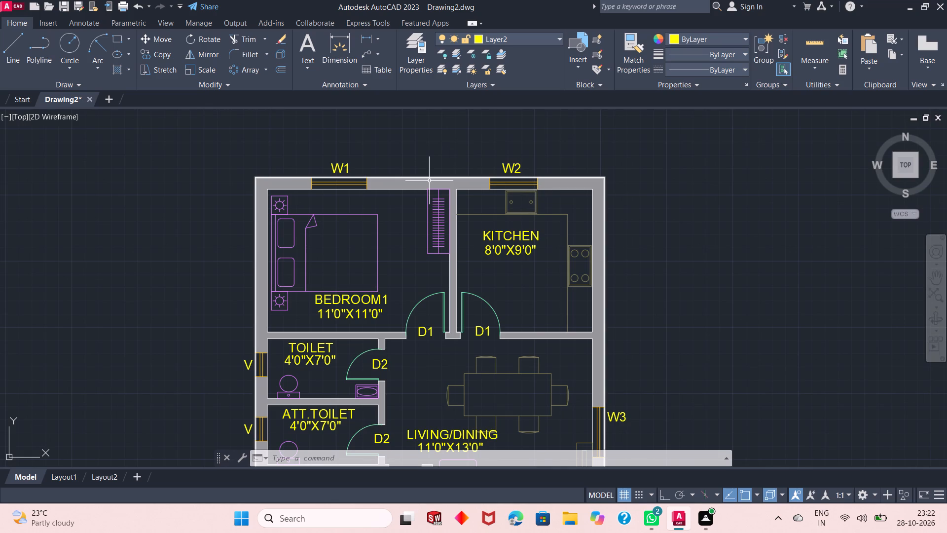
pyautogui.keyDown('ctrl'); pyautogui.scroll(-1, 427, 184); pyautogui.keyUp('ctrl')
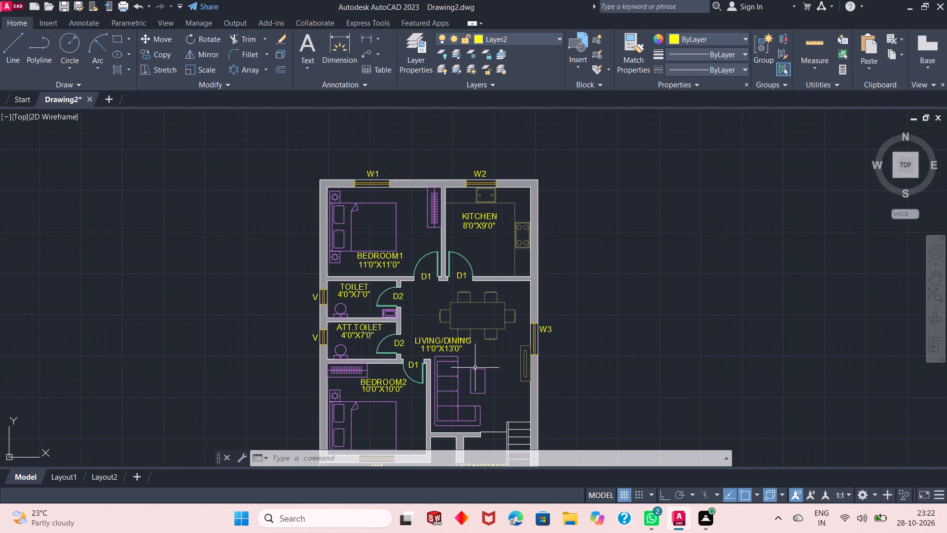
pyautogui.keyDown('ctrl'); pyautogui.scroll(-2, 480, 363); pyautogui.keyUp('ctrl')
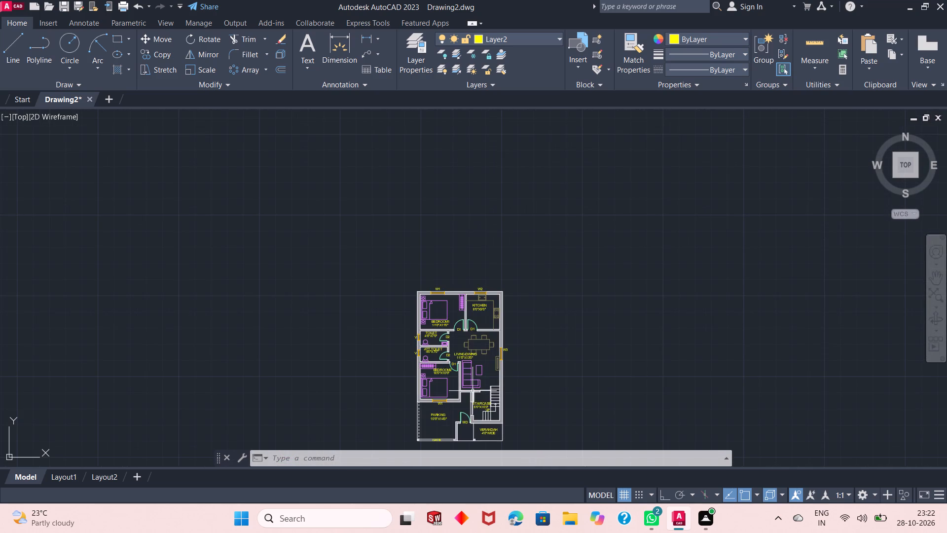
pyautogui.keyDown('ctrl'); pyautogui.scroll(3, 473, 391); pyautogui.keyUp('ctrl')
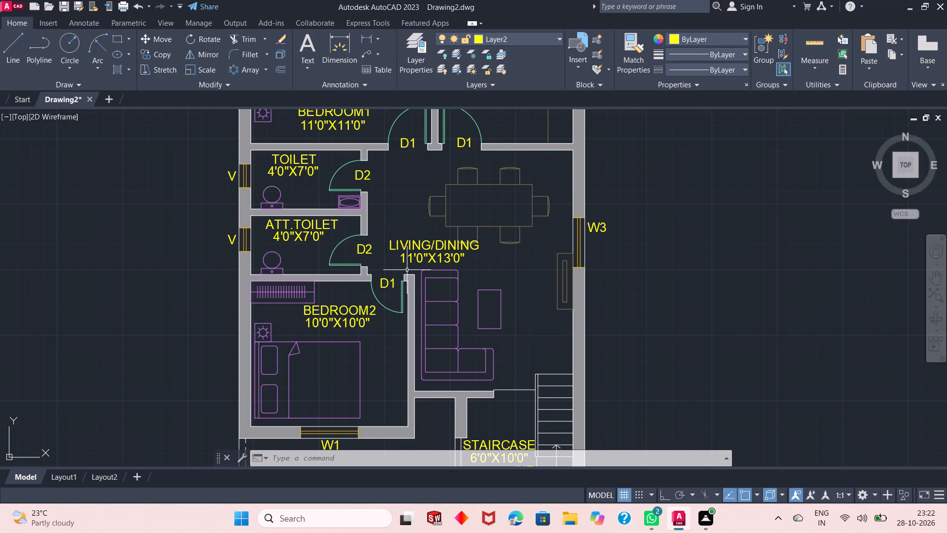
pyautogui.keyDown('ctrl'); pyautogui.scroll(-2, 479, 266); pyautogui.keyUp('ctrl')
pyautogui.keyDown('ctrl'); pyautogui.scroll(1, 488, 176); pyautogui.keyUp('ctrl')
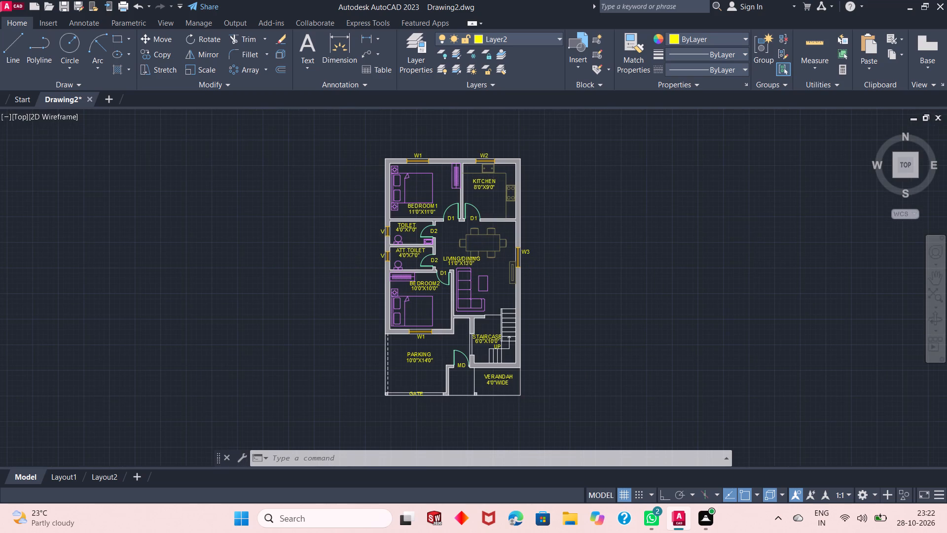
pyautogui.keyDown('ctrl'); pyautogui.scroll(1, 488, 176); pyautogui.keyUp('ctrl')
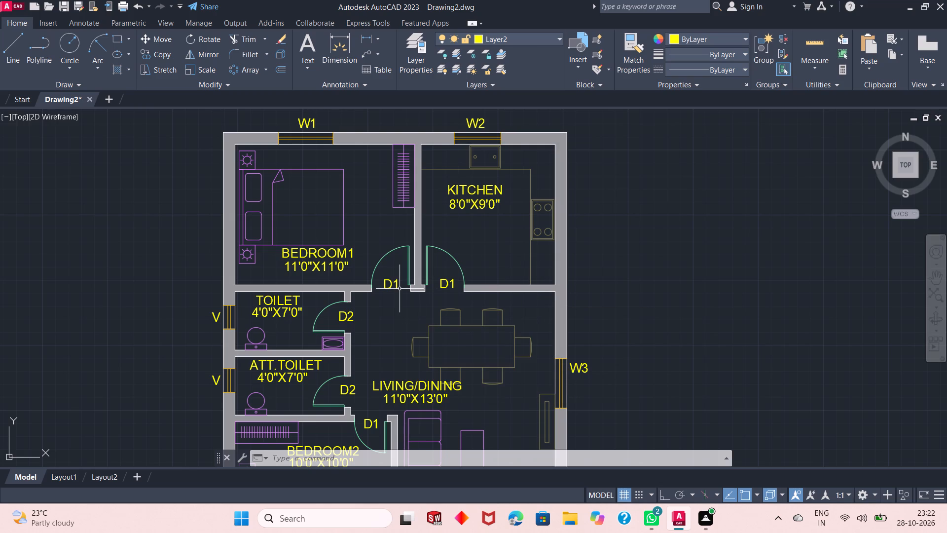
pyautogui.keyDown('ctrl'); pyautogui.scroll(-2, 397, 289); pyautogui.keyUp('ctrl')
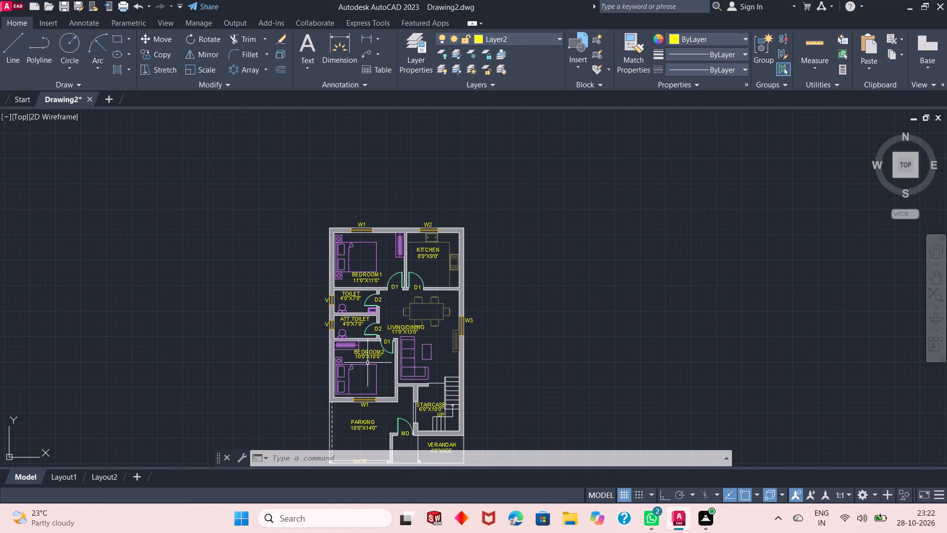
pyautogui.keyDown('ctrl'); pyautogui.scroll(3, 367, 365); pyautogui.keyUp('ctrl')
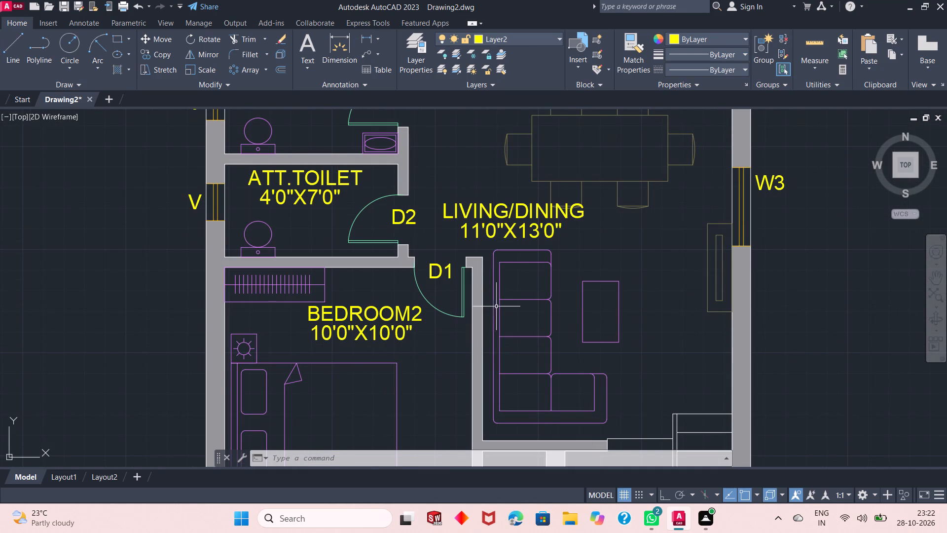
pyautogui.keyDown('ctrl'); pyautogui.scroll(-2, 497, 304); pyautogui.keyUp('ctrl')
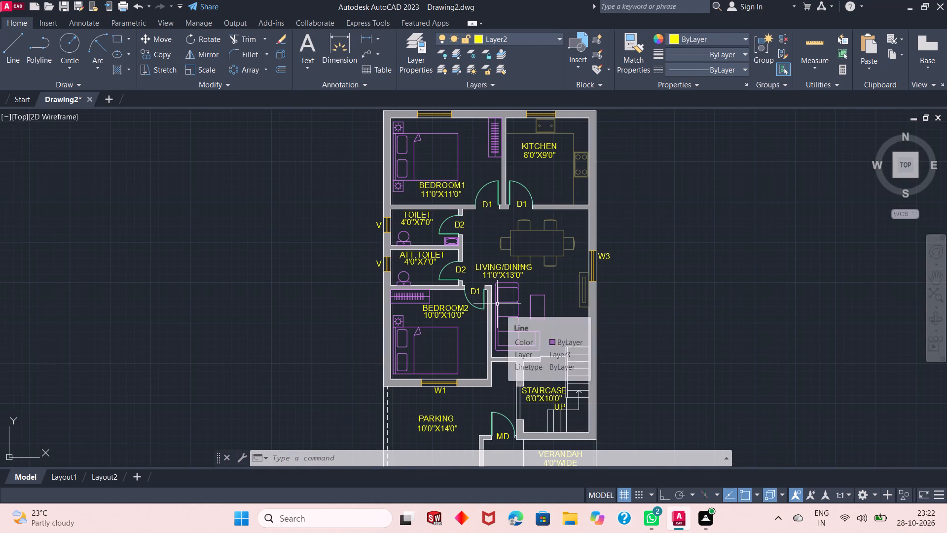
# Run the LOGFILEOFF command.
pyautogui.click(327, 457)
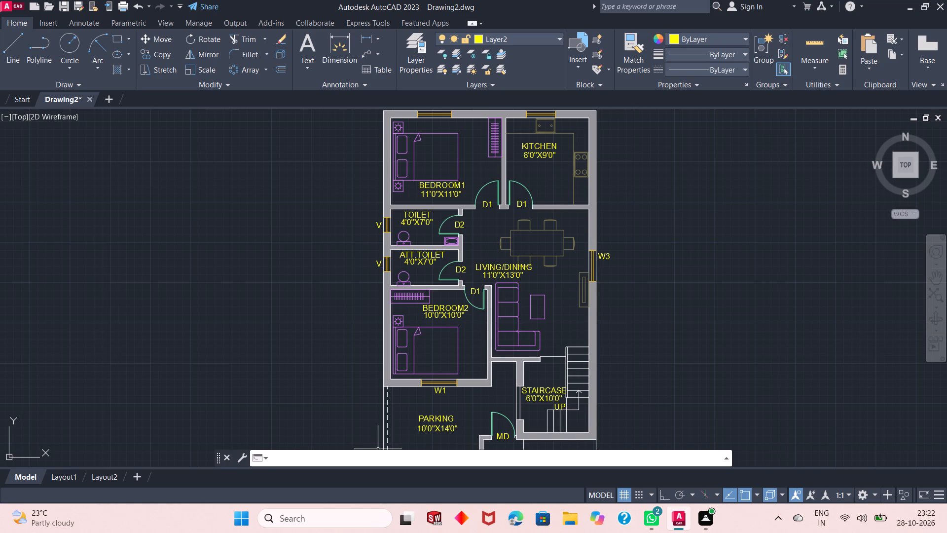
pyautogui.write('LO')
pyautogui.press('g')
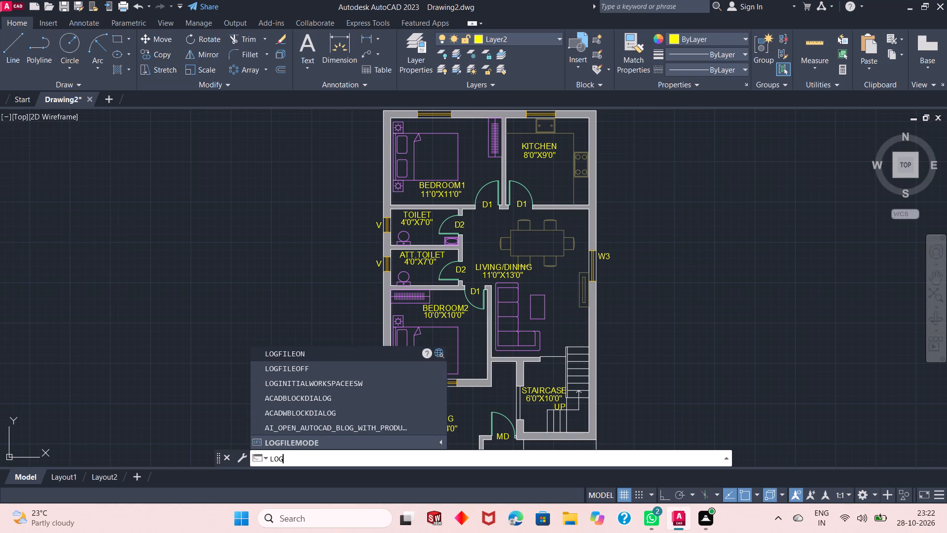
pyautogui.click(326, 370)
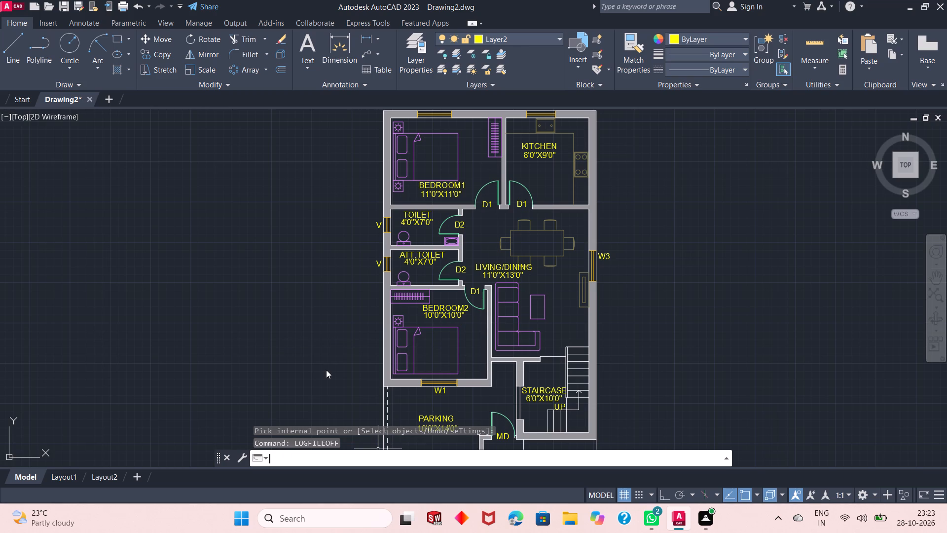
# Save the drawing as "22'X34' 2BHK house plan" in the Dp AutoCAD folder.
pyautogui.hotkey('ctrl', 's')
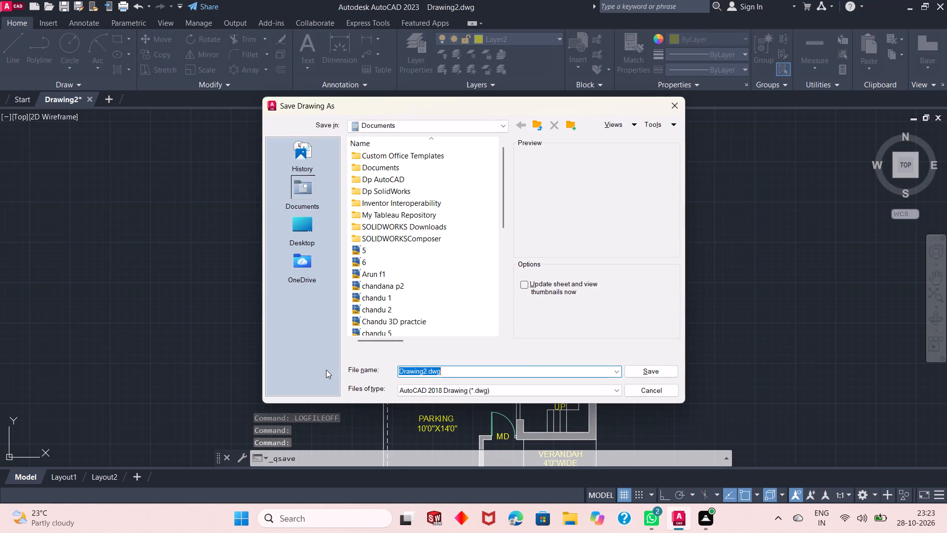
pyautogui.press('BackSpace')
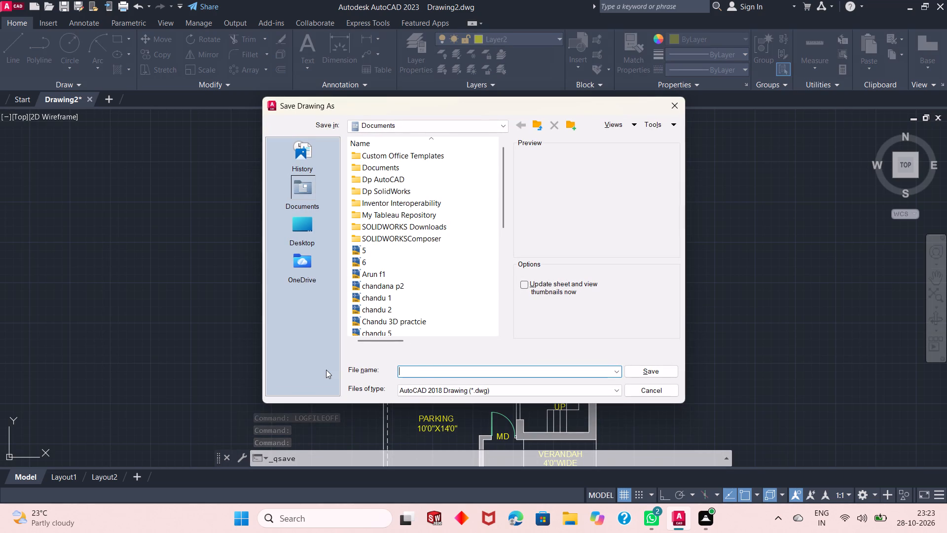
pyautogui.write('22')
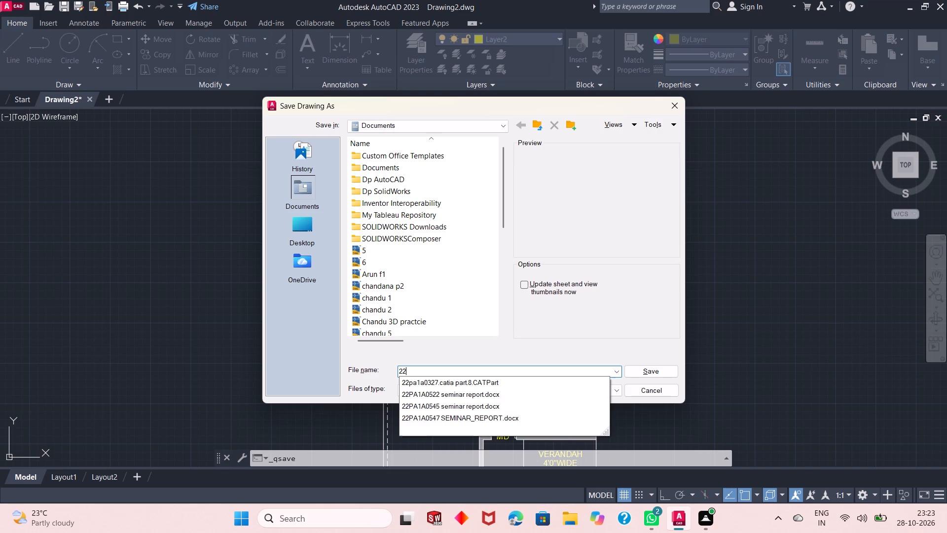
pyautogui.press("'")
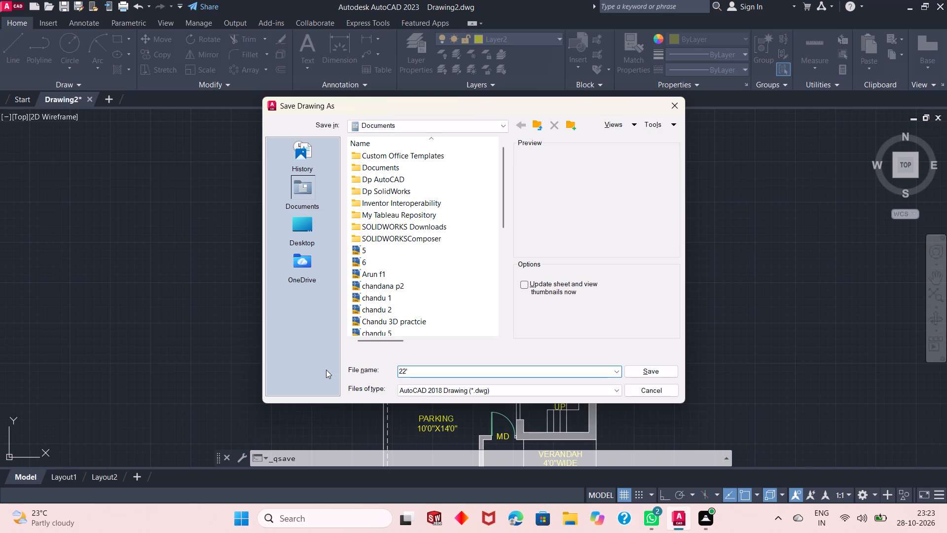
pyautogui.press('x')
pyautogui.write("34'")
pyautogui.press('space')
pyautogui.write('2BHK')
pyautogui.press('space')
pyautogui.write('hou')
pyautogui.write('se plan')
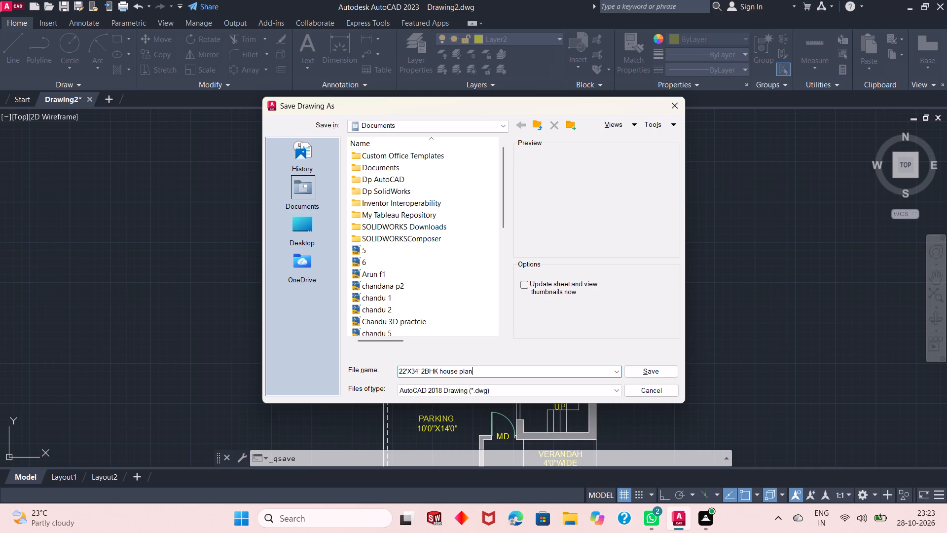
pyautogui.doubleClick(369, 184)
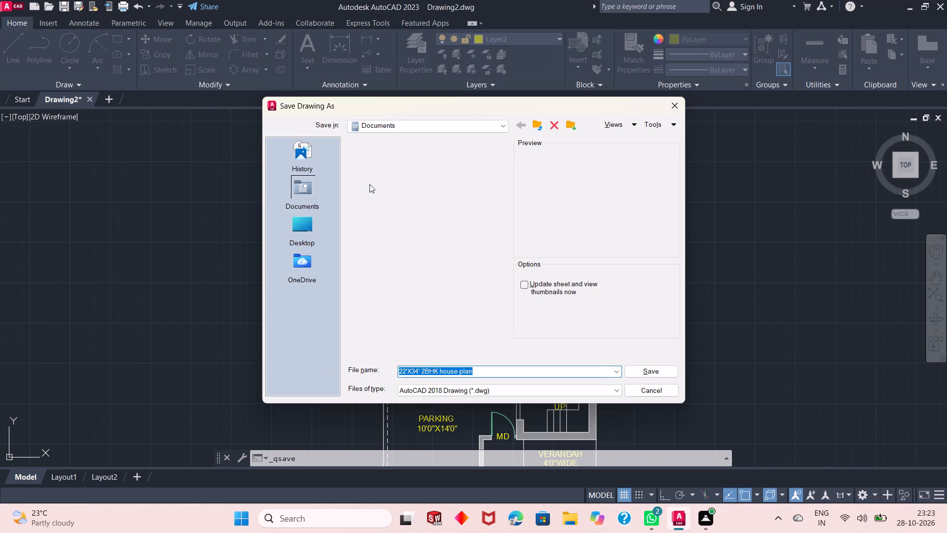
pyautogui.click(639, 370)
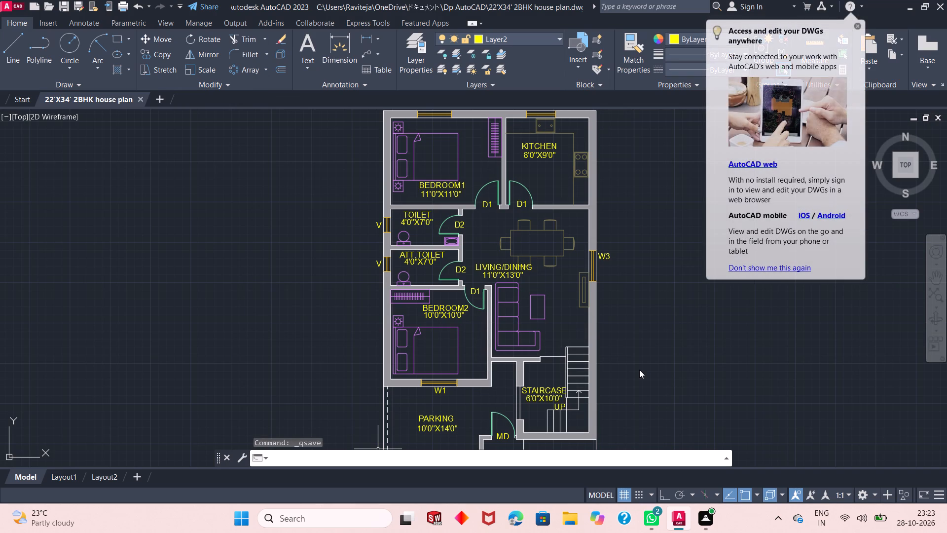
# Set up a plot with DWG To PDF.pc3 on ISO expand A4 (297.00 x 210.00 MM) paper, landscape orientation, with the plot centred.
pyautogui.write('plo')
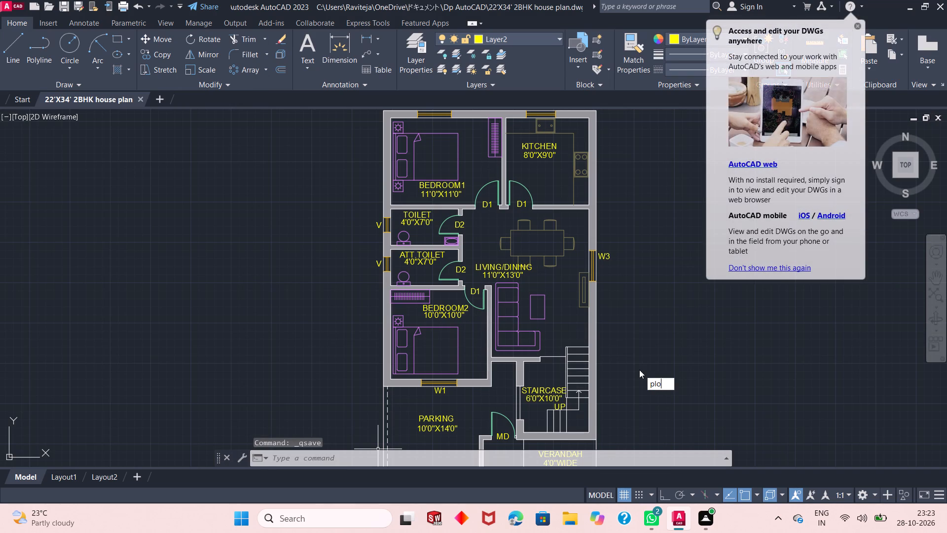
pyautogui.press('Return')
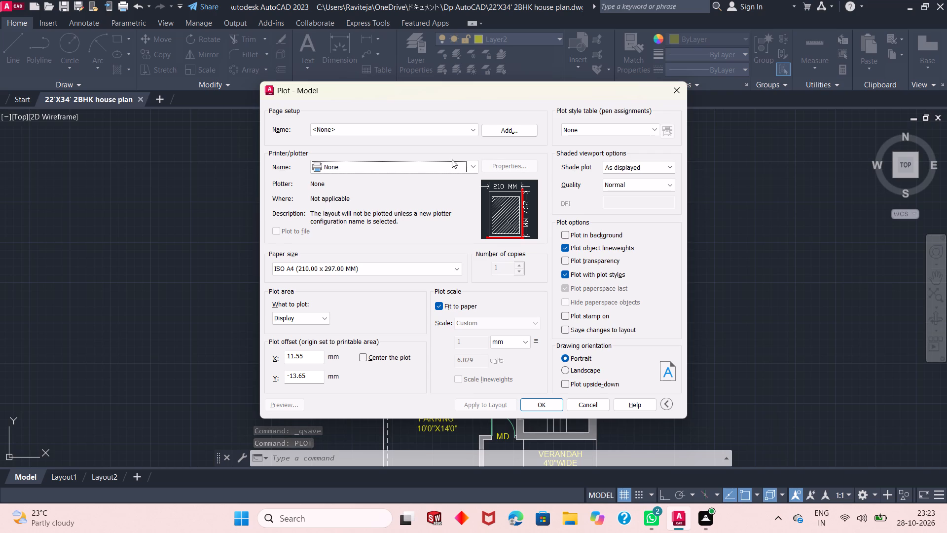
pyautogui.click(433, 169)
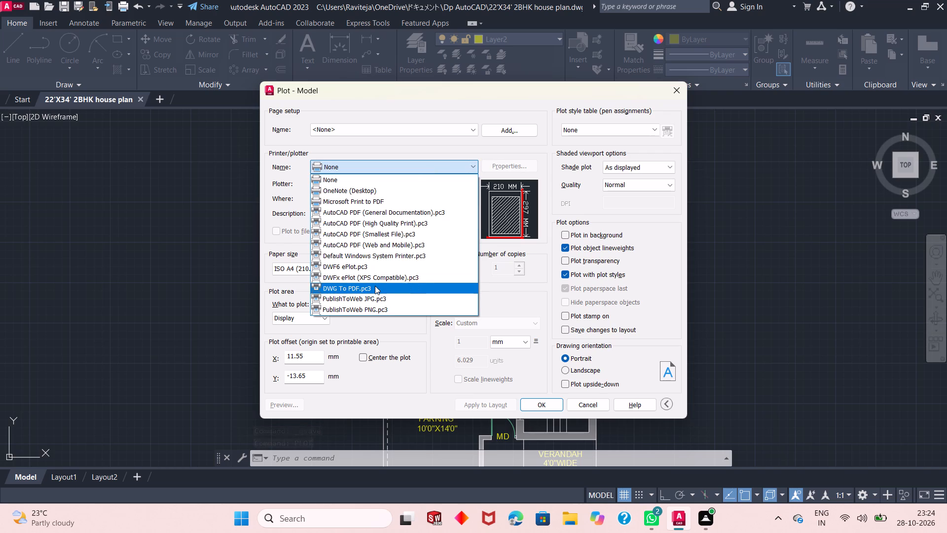
pyautogui.click(375, 286)
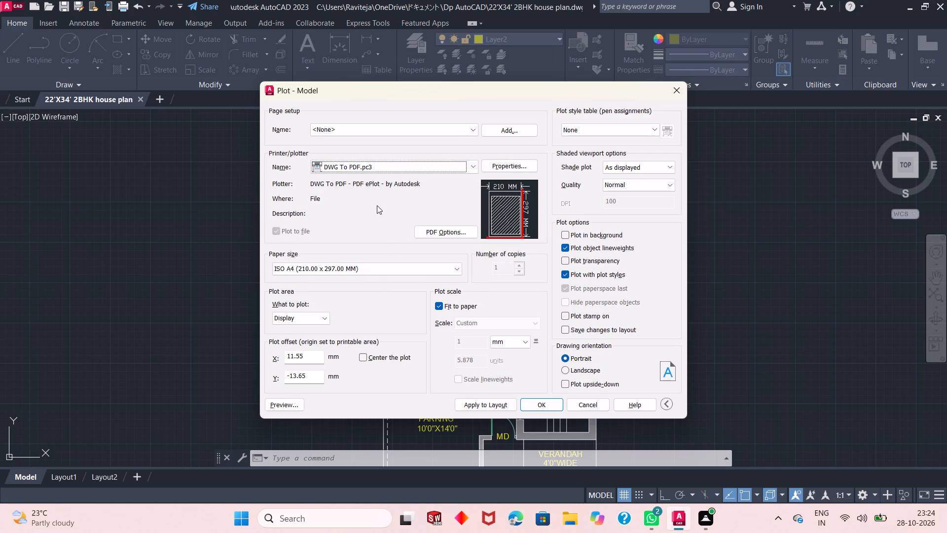
pyautogui.click(375, 266)
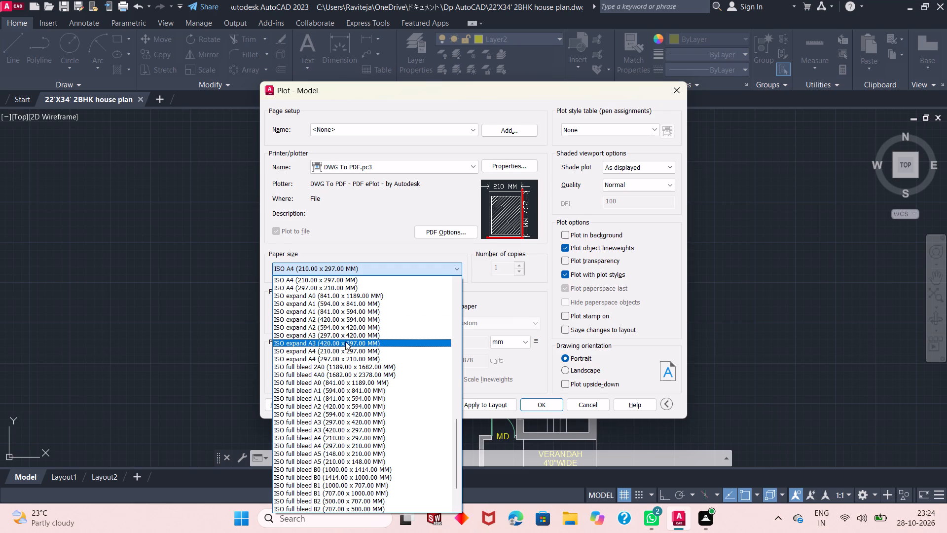
pyautogui.click(324, 358)
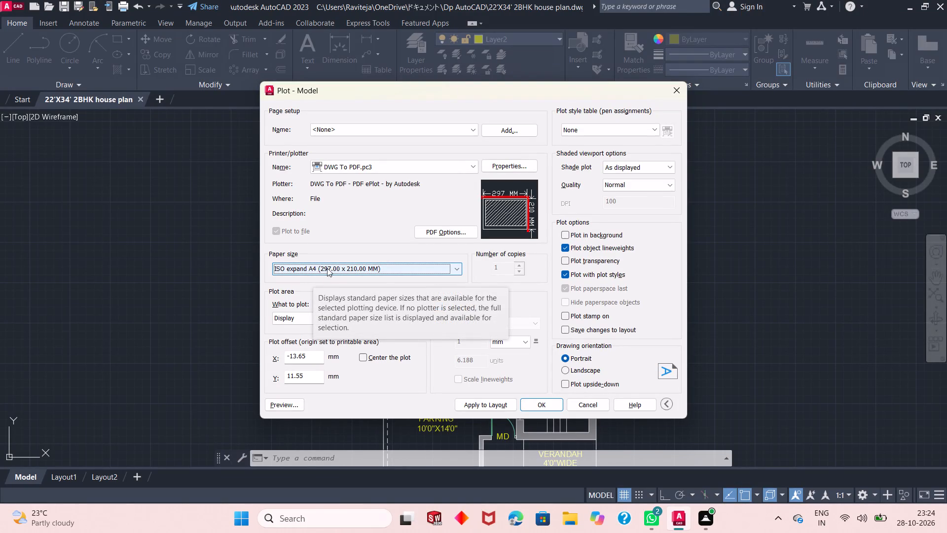
pyautogui.click(571, 372)
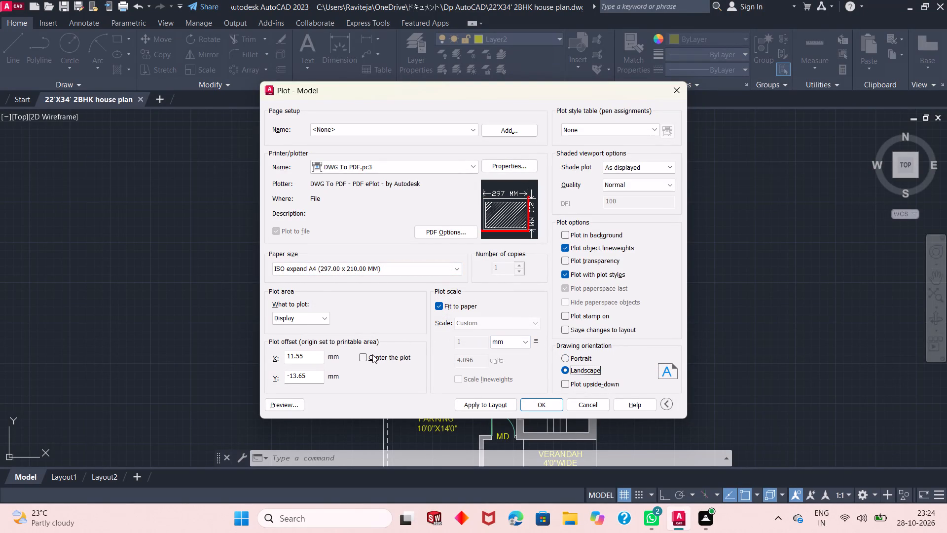
pyautogui.click(372, 356)
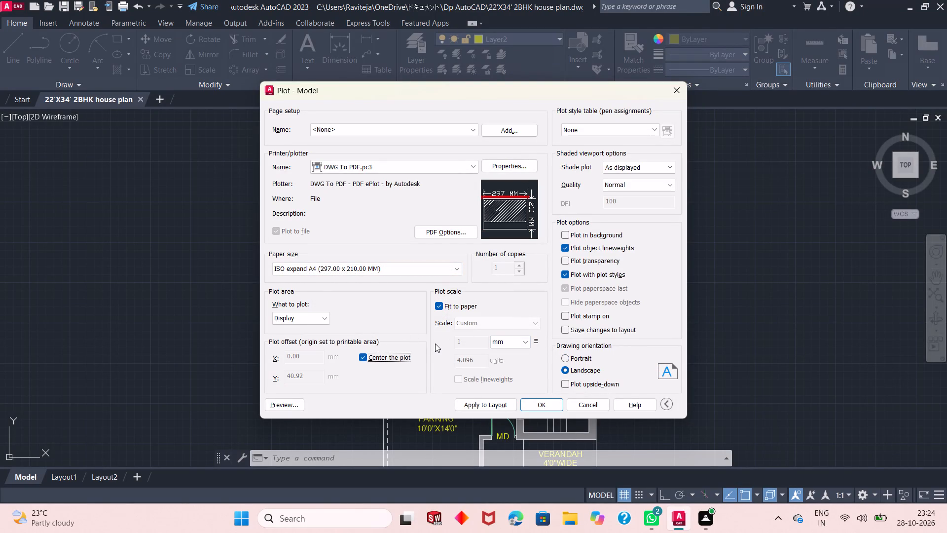
# Define the plot area as a window enclosing the whole floor plan with a margin around it.
pyautogui.click(321, 313)
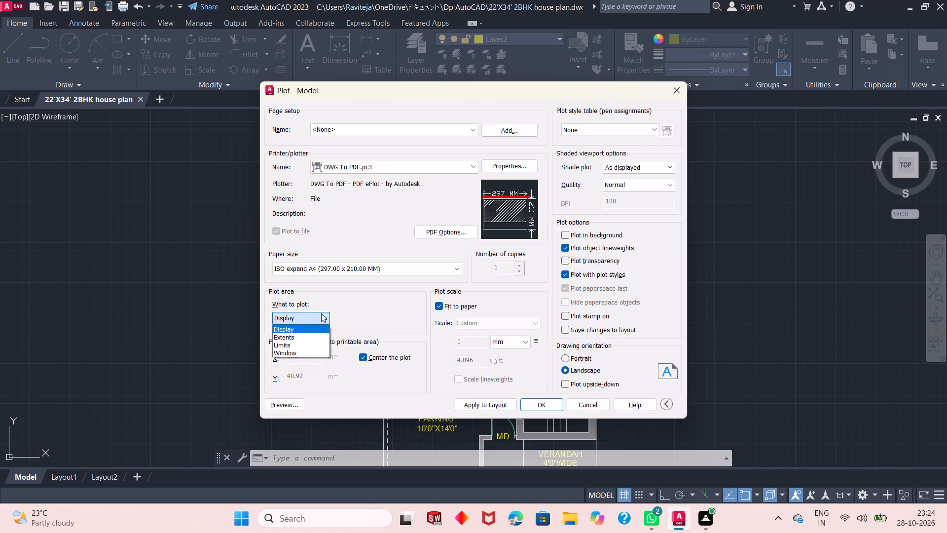
pyautogui.click(309, 353)
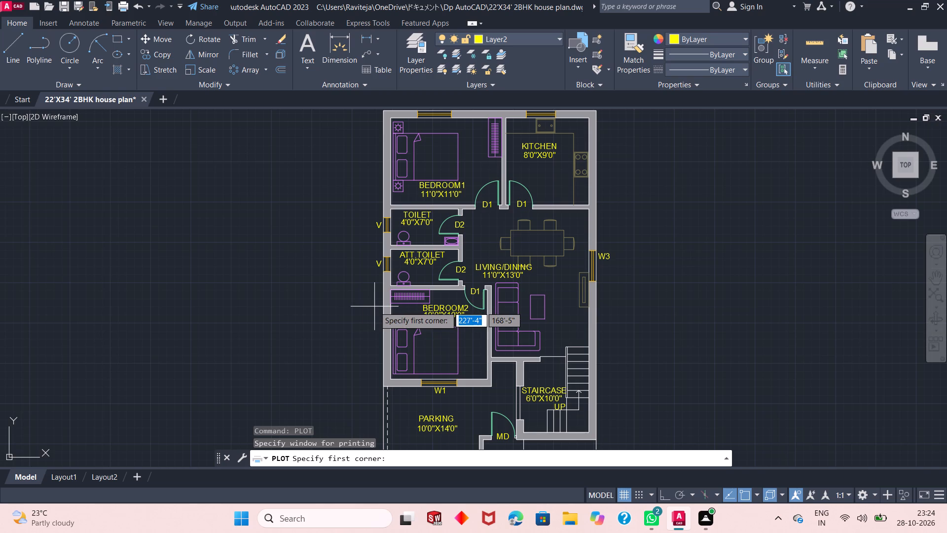
pyautogui.keyDown('ctrl'); pyautogui.scroll(-1, 374, 306); pyautogui.keyUp('ctrl')
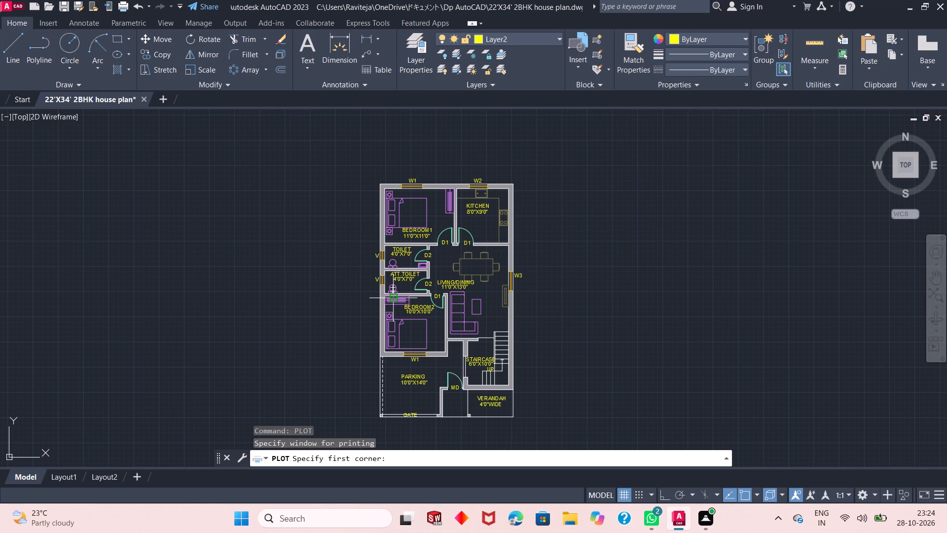
pyautogui.click(346, 159)
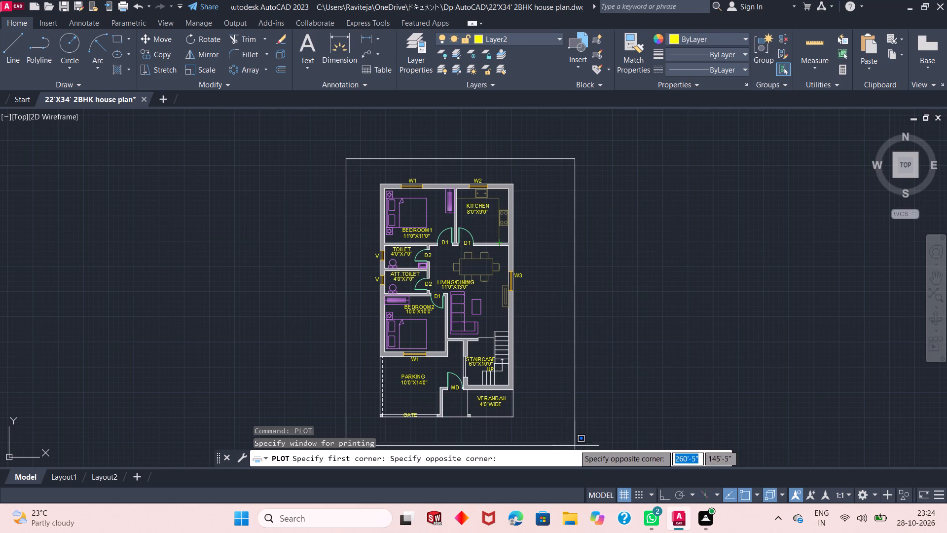
pyautogui.click(554, 440)
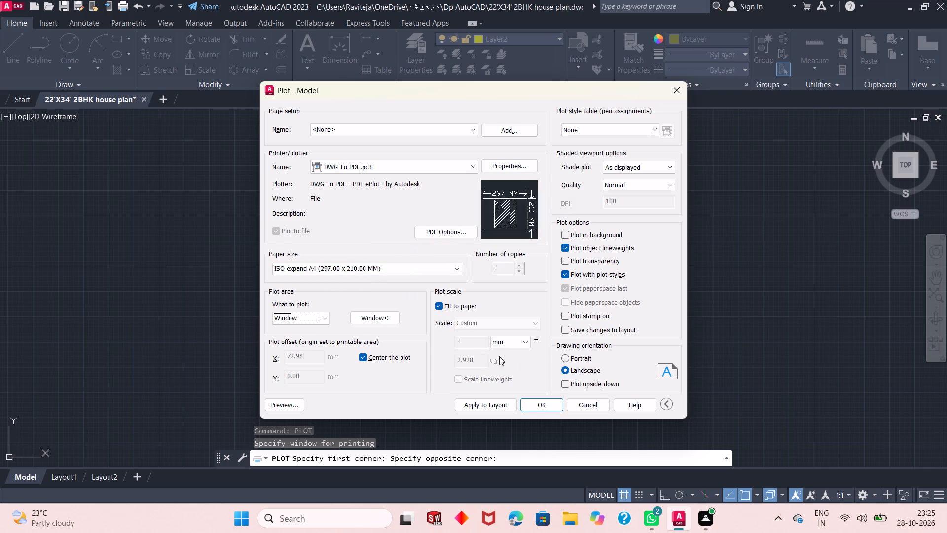
# Plot the floor plan to a PDF in the Dp AutoCAD folder under the suggested file name, and close the opened PDF.
pyautogui.click(532, 403)
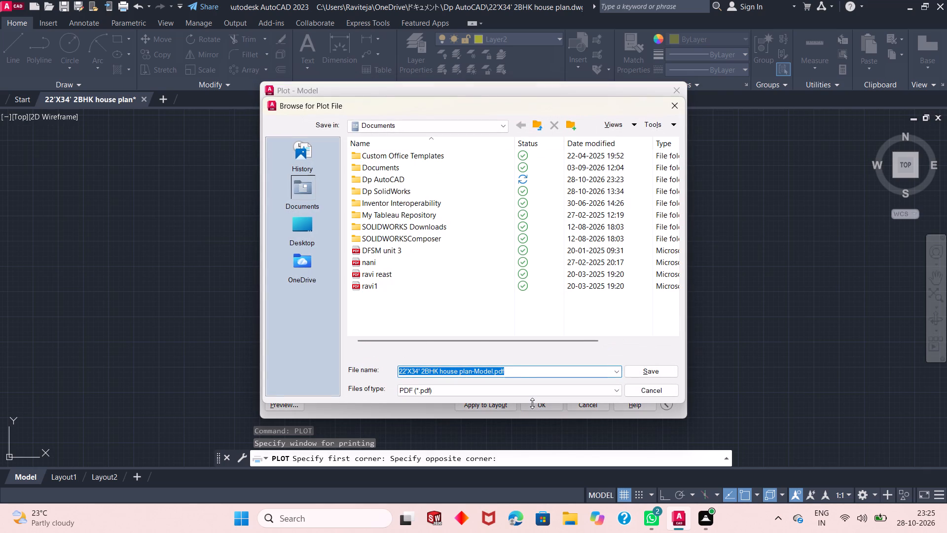
pyautogui.doubleClick(406, 176)
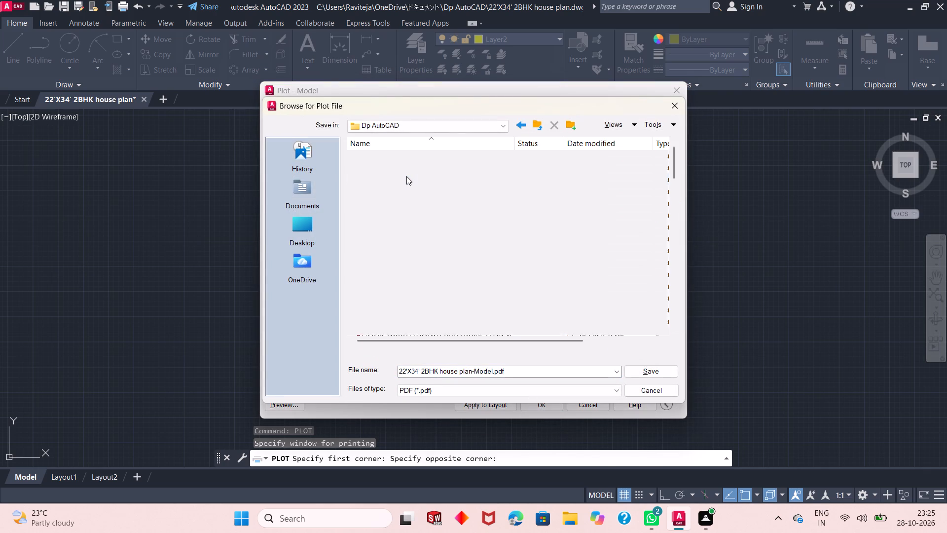
pyautogui.click(647, 370)
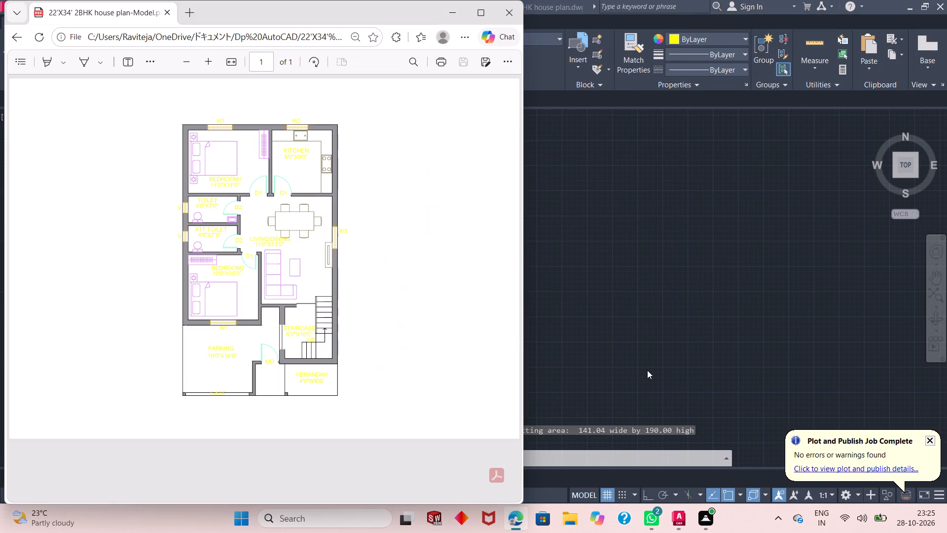
pyautogui.click(509, 18)
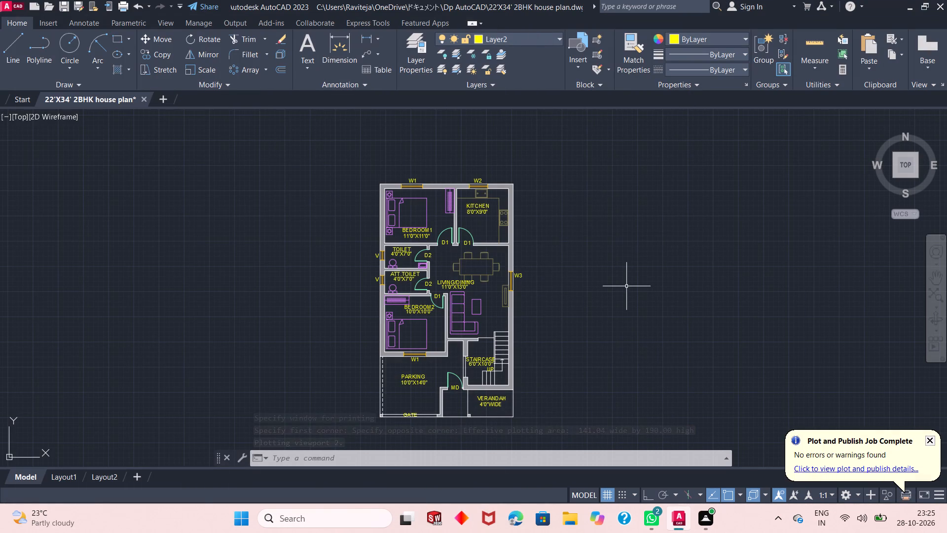